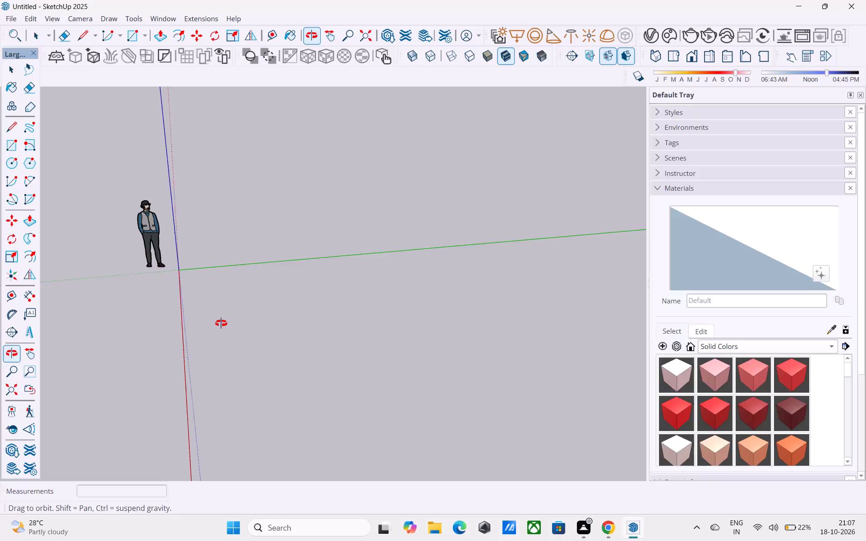
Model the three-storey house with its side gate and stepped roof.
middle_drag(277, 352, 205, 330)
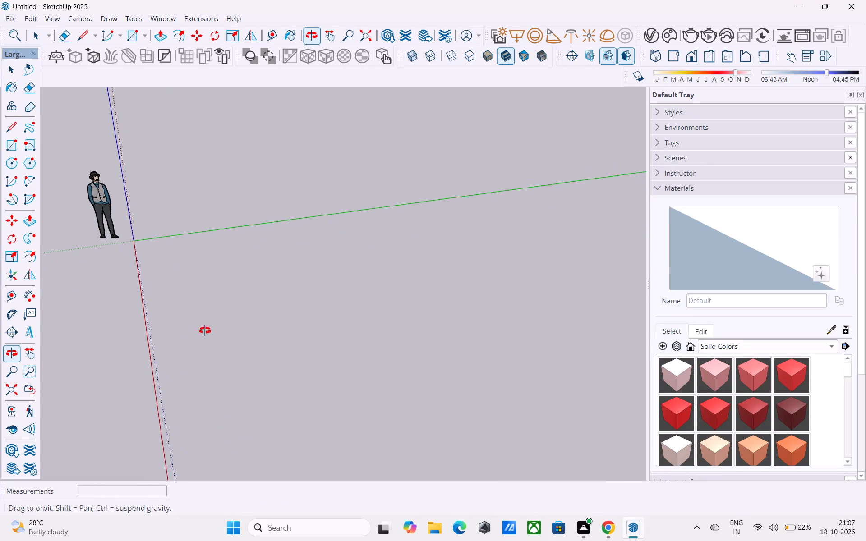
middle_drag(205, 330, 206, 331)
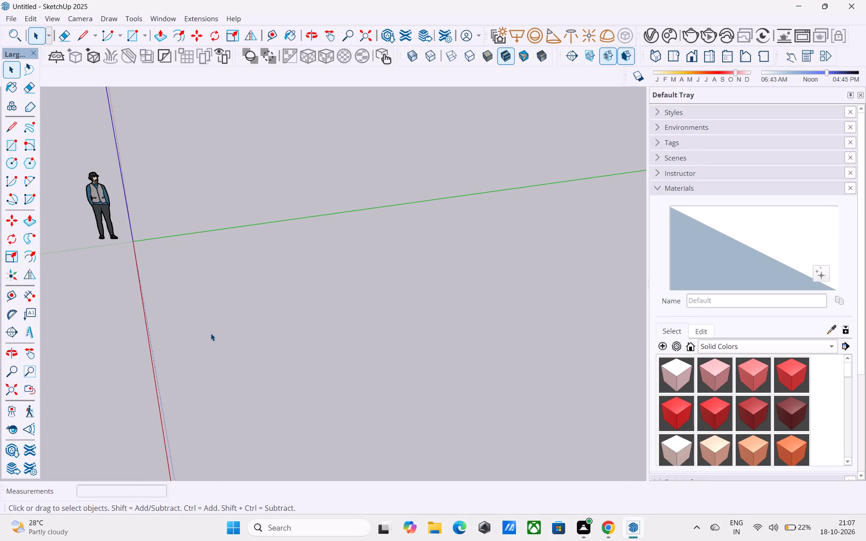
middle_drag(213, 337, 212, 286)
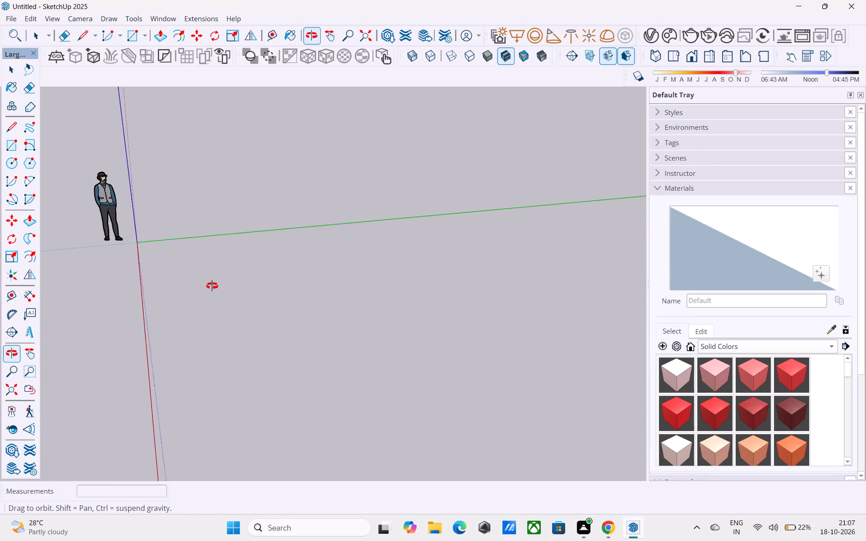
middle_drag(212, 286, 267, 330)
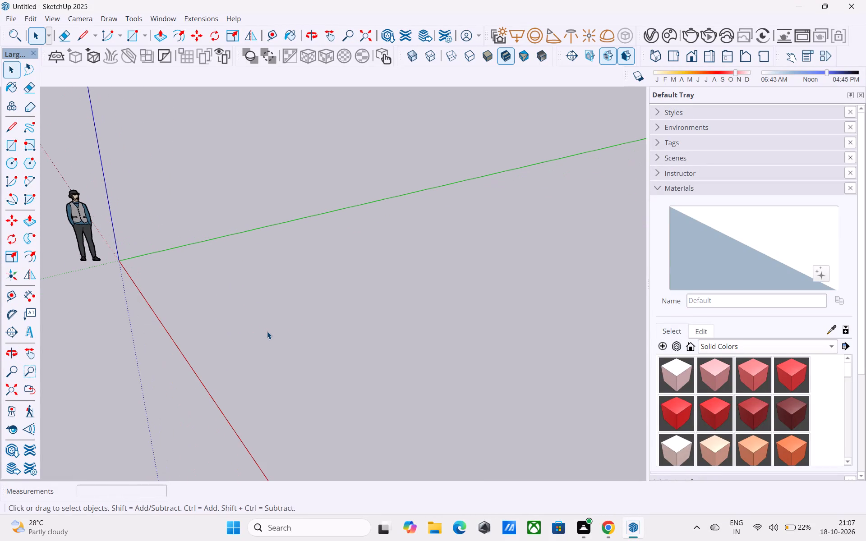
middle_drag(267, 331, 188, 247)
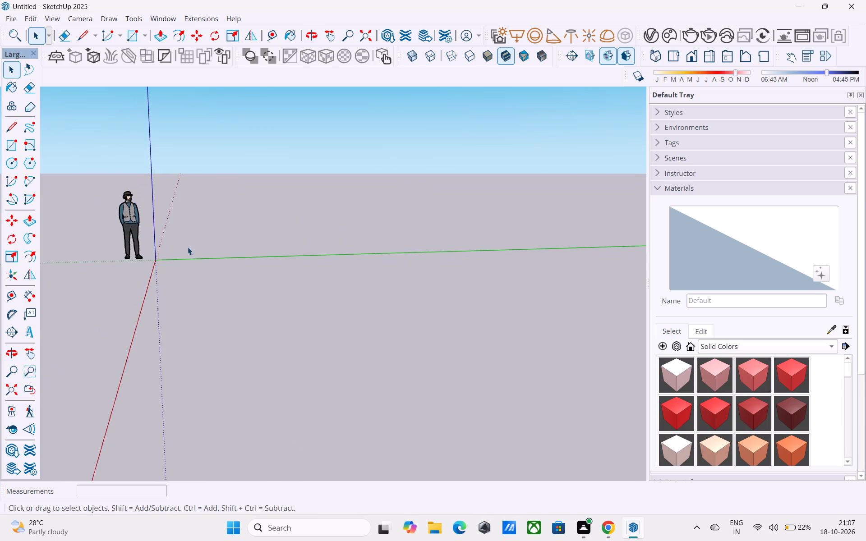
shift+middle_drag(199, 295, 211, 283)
Save the model in the Downloads folder under the name I PRO 50F.
key(ctrl+s)
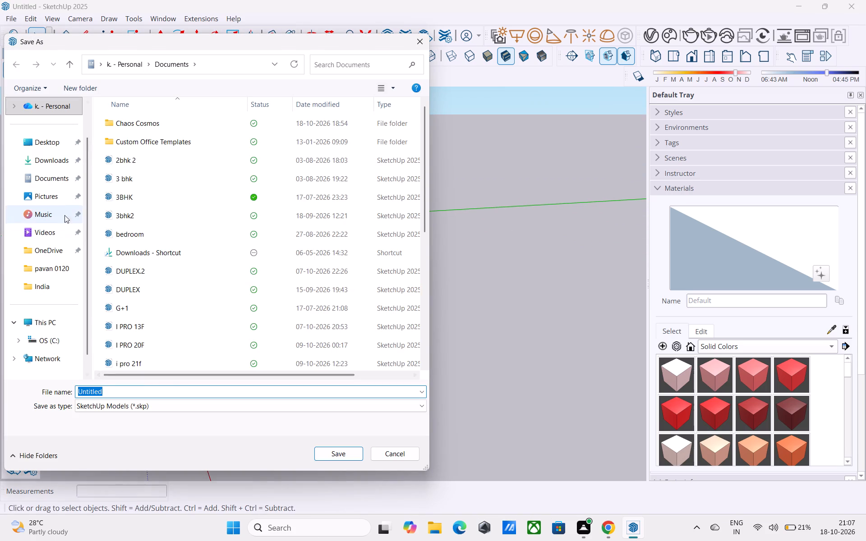
click(68, 161)
click(131, 387)
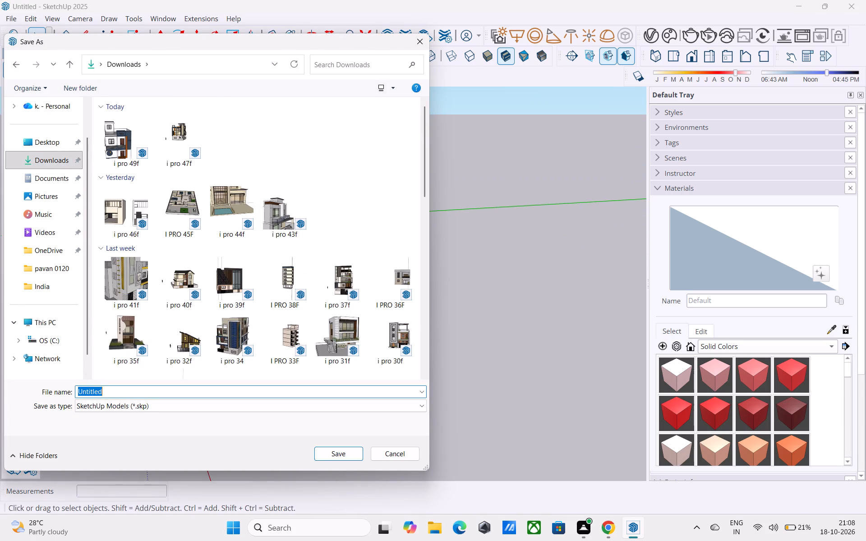
text(I PRO)
key(space)
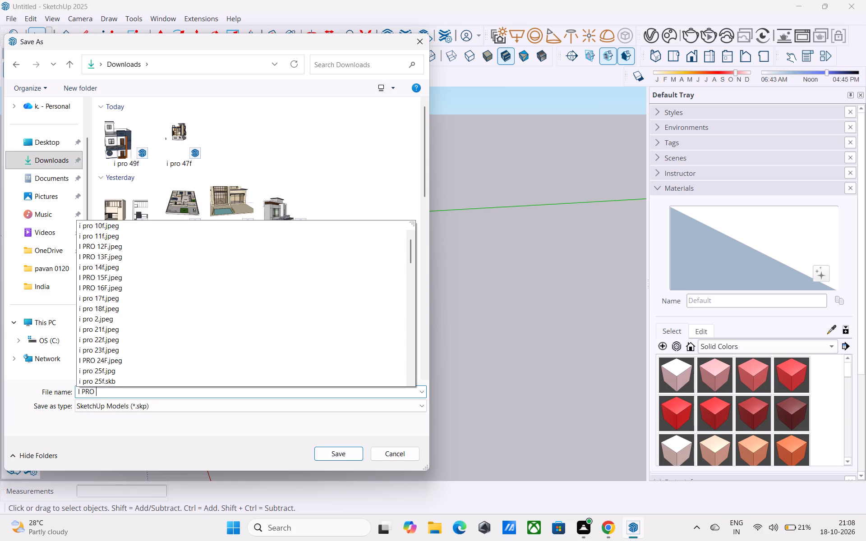
text(50)
key(f)
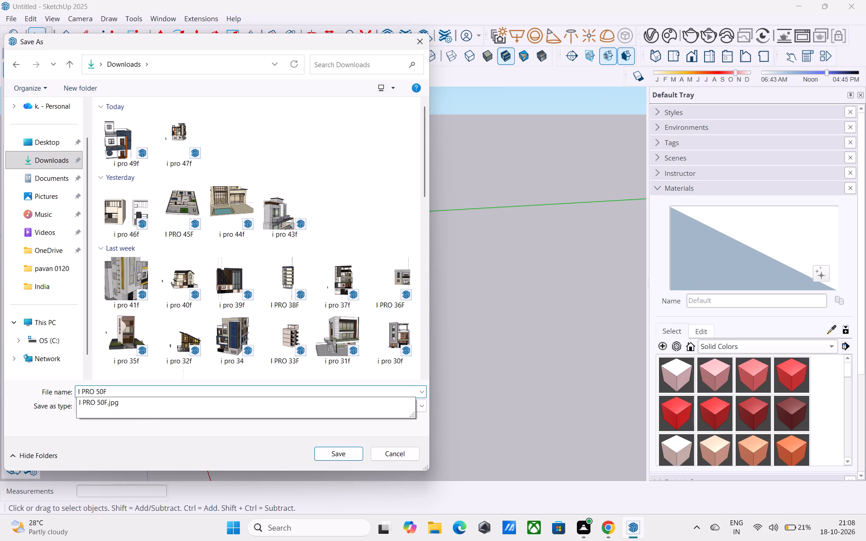
click(346, 457)
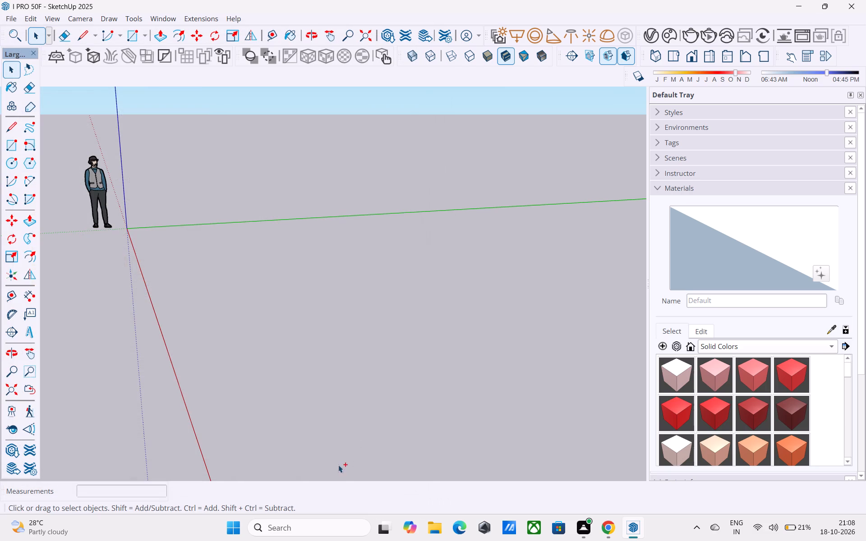
Draw a rectangle on the ground near the origin and size it to 20',30'.
middle_drag(312, 450, 292, 455)
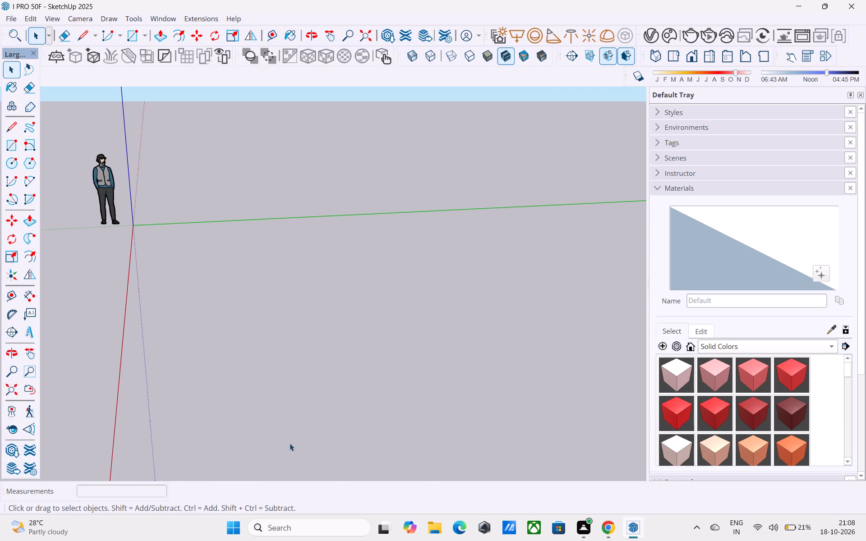
key(r)
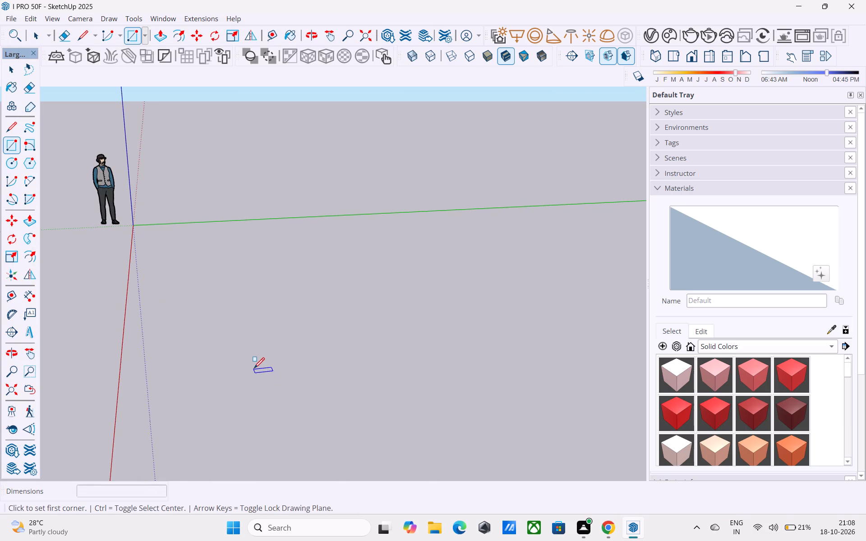
click(212, 270)
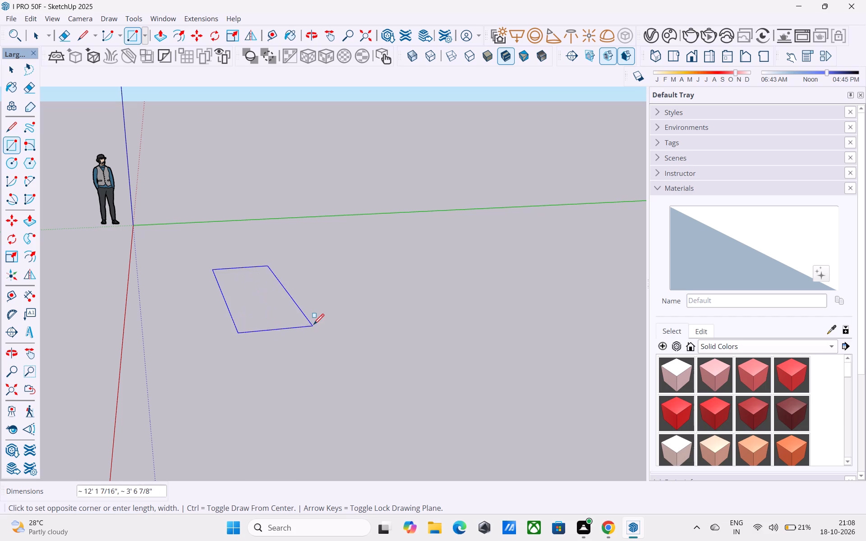
middle_drag(315, 326, 317, 422)
scroll(358, 371, down, 1)
middle_drag(358, 371, 326, 349)
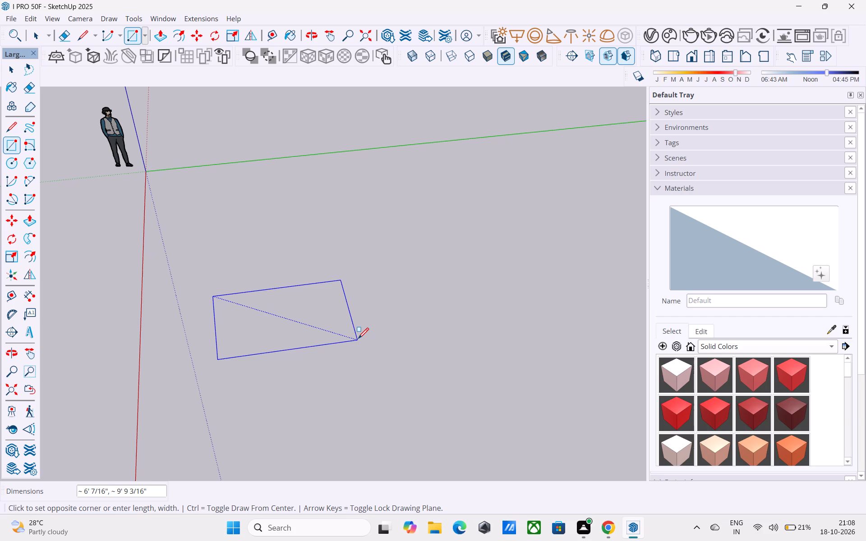
text(30',)
text(20')
key(Return)
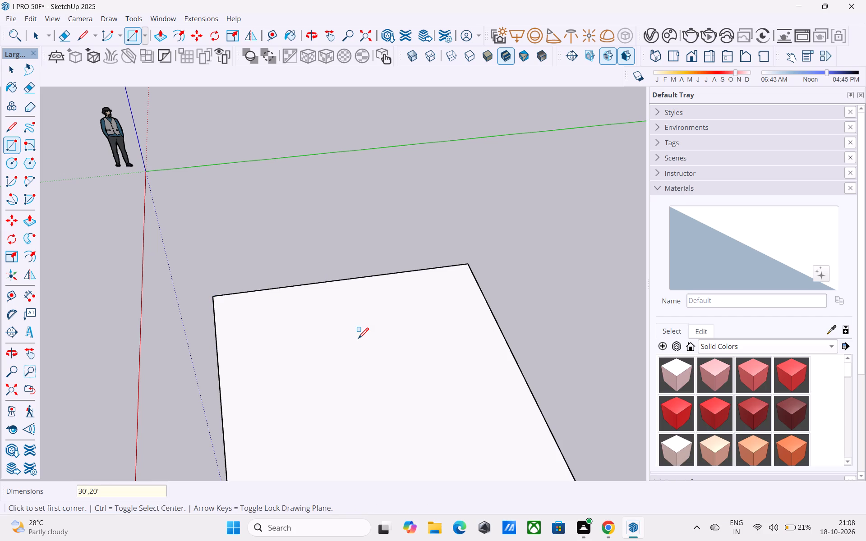
text(20',30')
key(Return)
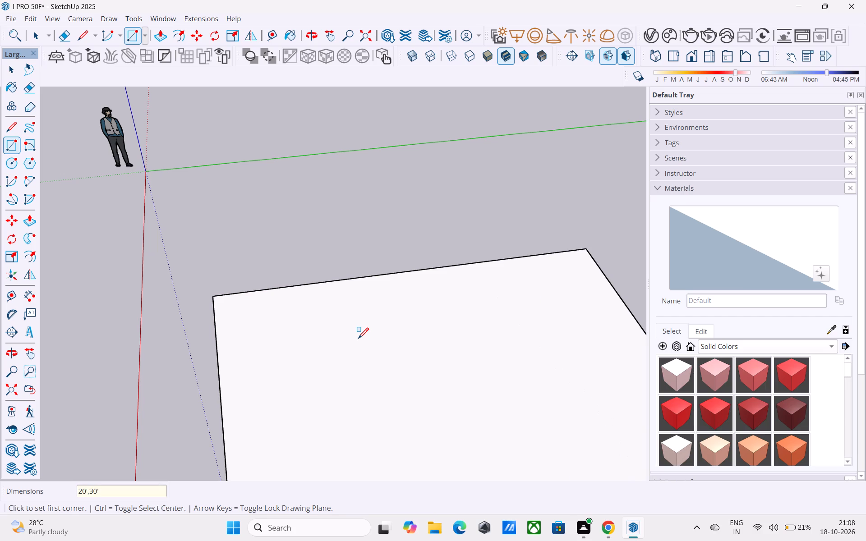
Offset the outline of the 20' by 30' rectangle inward by 6".
scroll(309, 318, down, 9)
middle_drag(304, 317, 281, 289)
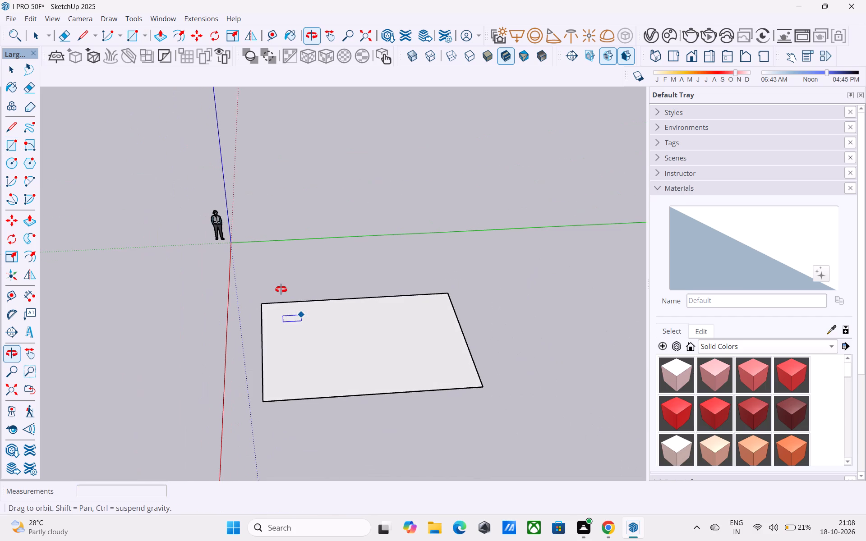
middle_drag(281, 289, 280, 289)
middle_drag(294, 341, 276, 326)
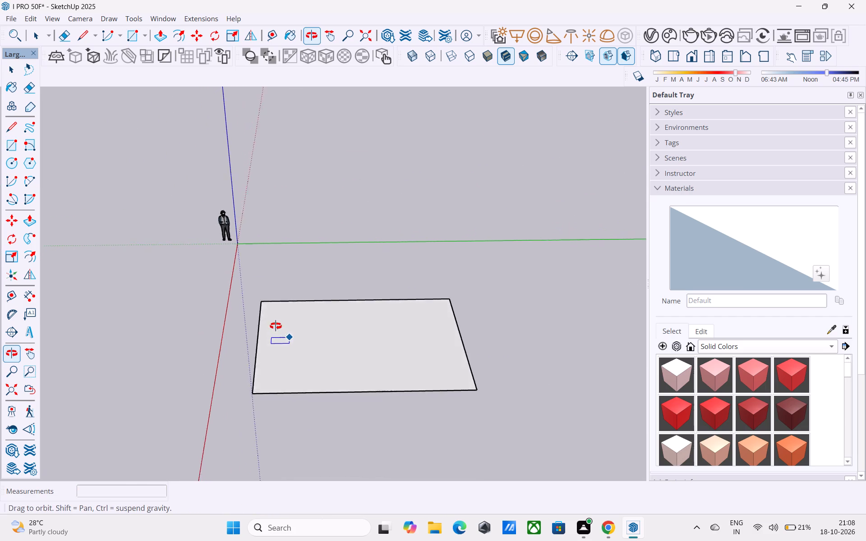
middle_drag(276, 326, 228, 317)
middle_drag(322, 348, 357, 348)
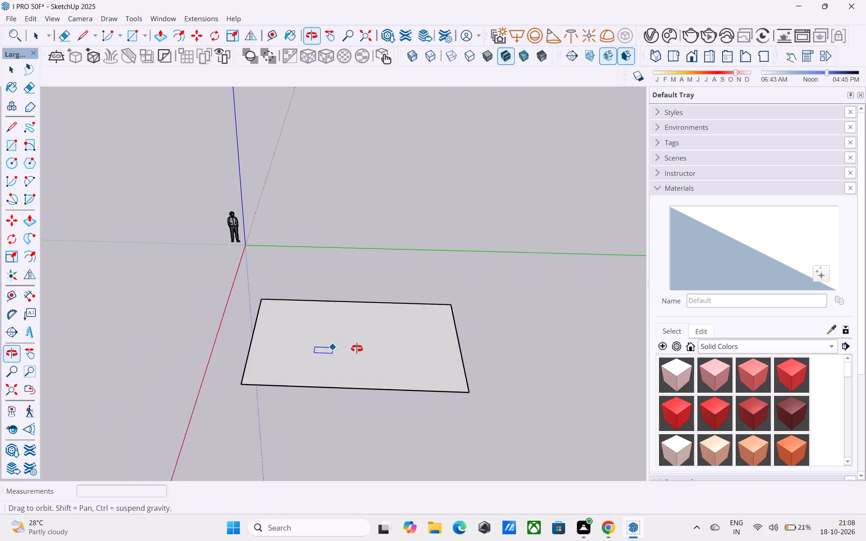
middle_drag(357, 348, 376, 365)
middle_click(339, 262)
scroll(268, 176, down, 1)
middle_drag(256, 309, 255, 398)
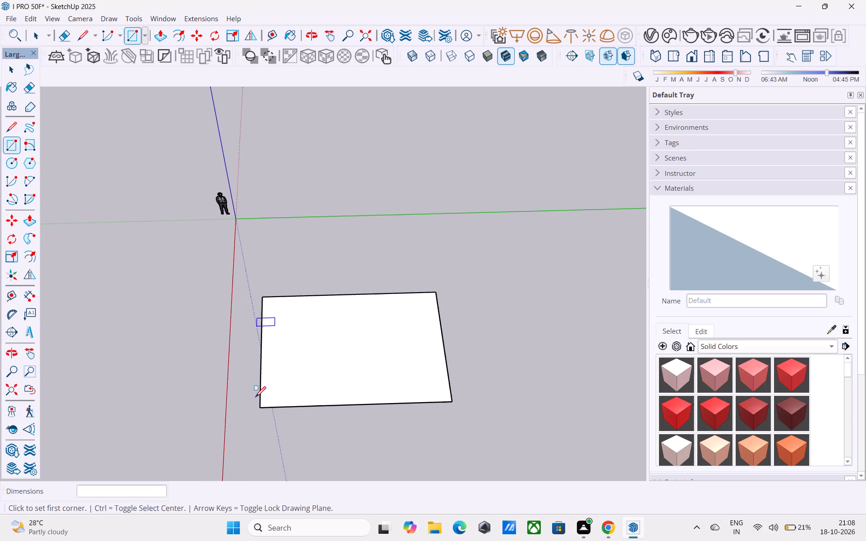
scroll(329, 383, up, 1)
scroll(329, 383, down, 1)
key(space)
click(331, 376)
key(f)
click(331, 376)
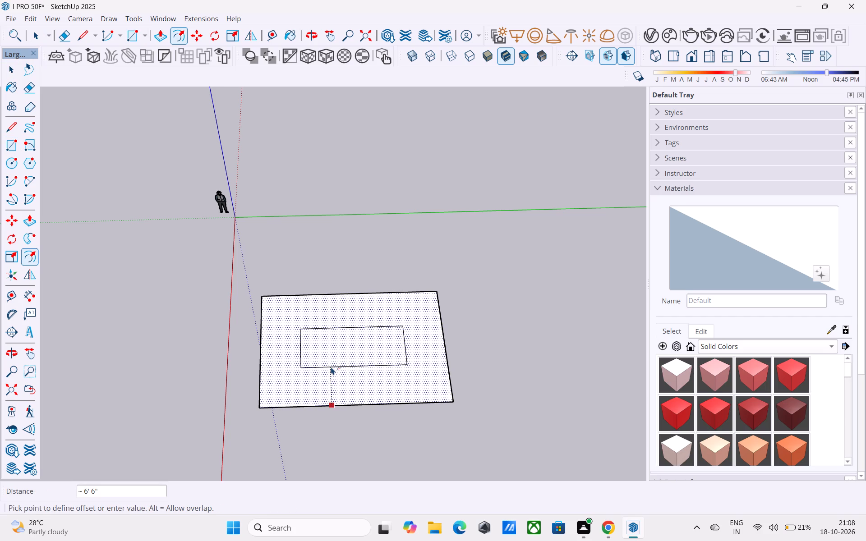
key(6)
key(shift+quotedbl)
key(Return)
key(space)
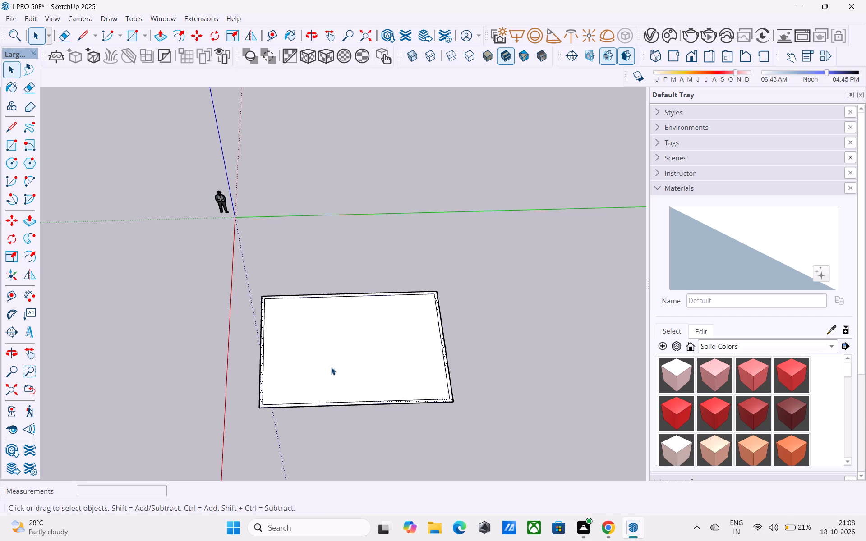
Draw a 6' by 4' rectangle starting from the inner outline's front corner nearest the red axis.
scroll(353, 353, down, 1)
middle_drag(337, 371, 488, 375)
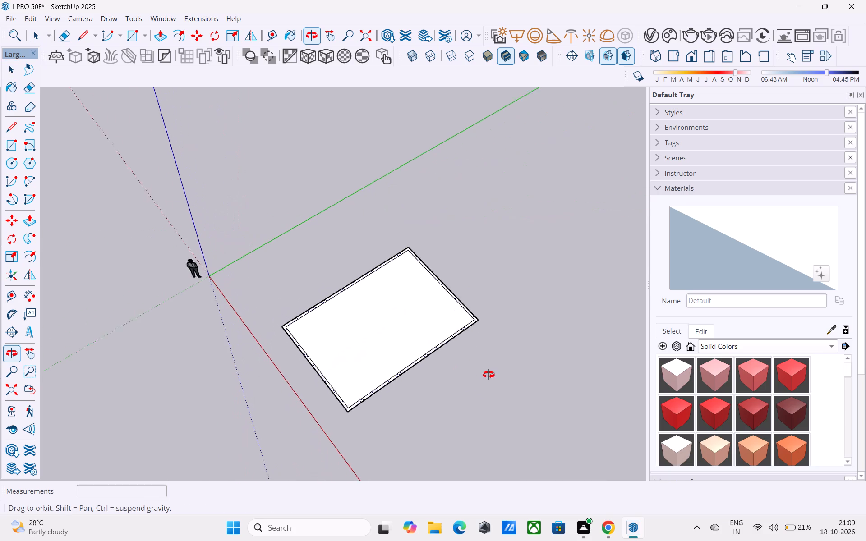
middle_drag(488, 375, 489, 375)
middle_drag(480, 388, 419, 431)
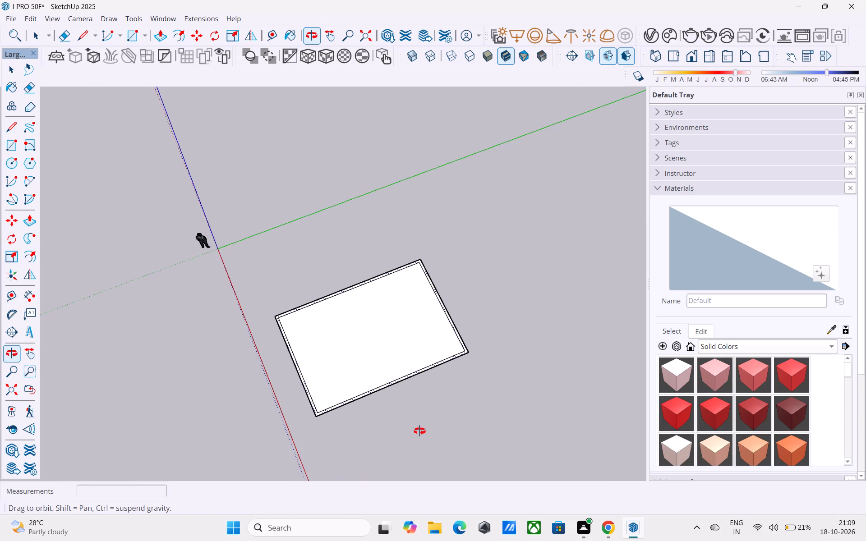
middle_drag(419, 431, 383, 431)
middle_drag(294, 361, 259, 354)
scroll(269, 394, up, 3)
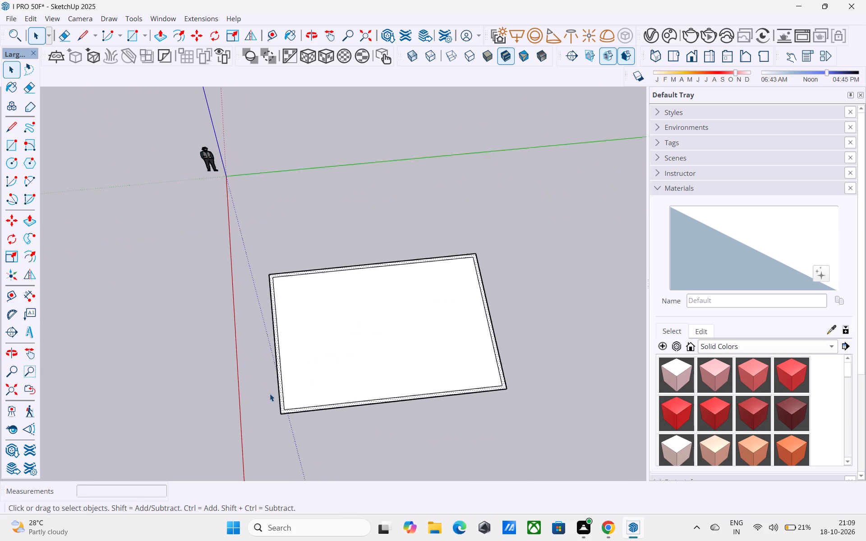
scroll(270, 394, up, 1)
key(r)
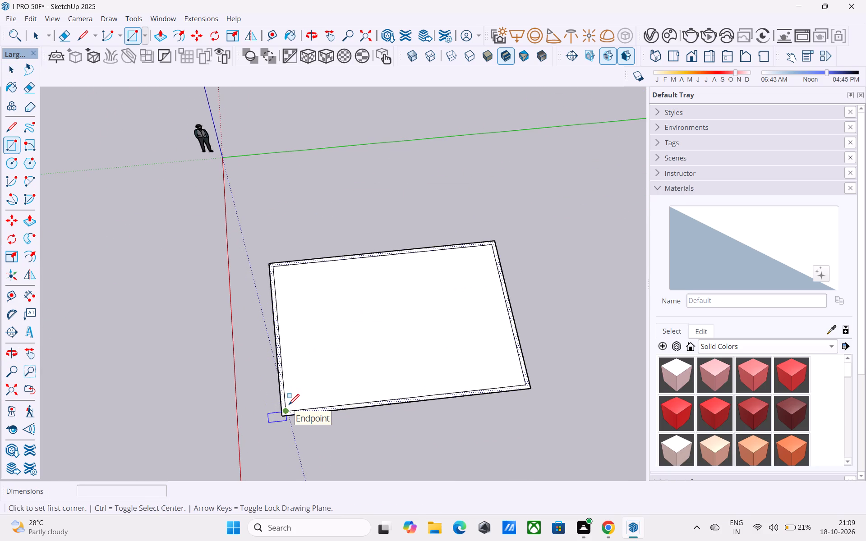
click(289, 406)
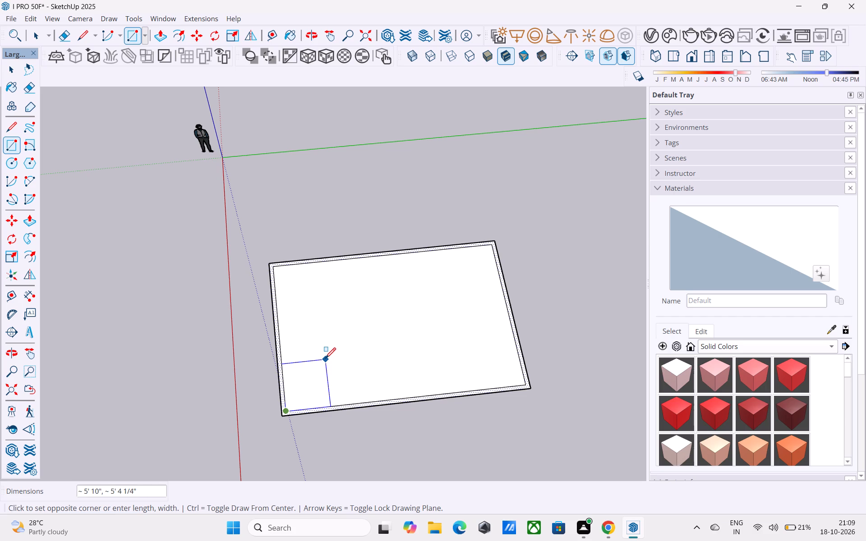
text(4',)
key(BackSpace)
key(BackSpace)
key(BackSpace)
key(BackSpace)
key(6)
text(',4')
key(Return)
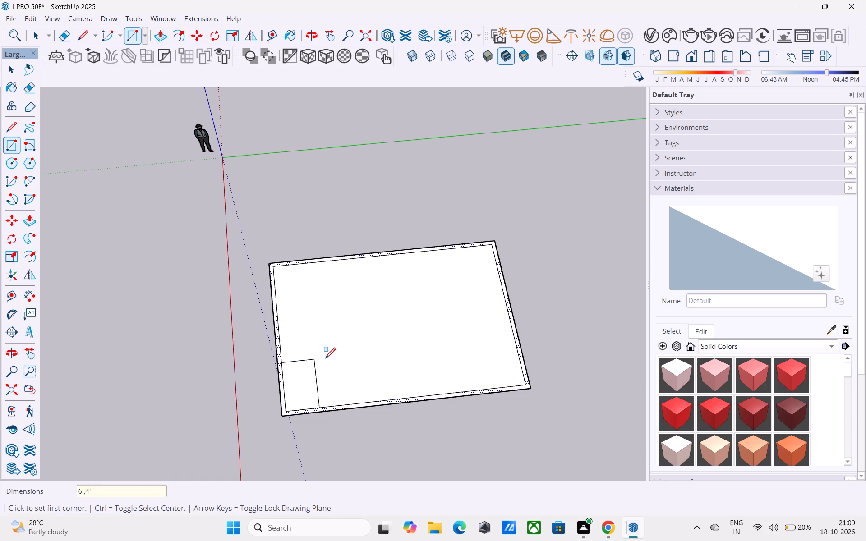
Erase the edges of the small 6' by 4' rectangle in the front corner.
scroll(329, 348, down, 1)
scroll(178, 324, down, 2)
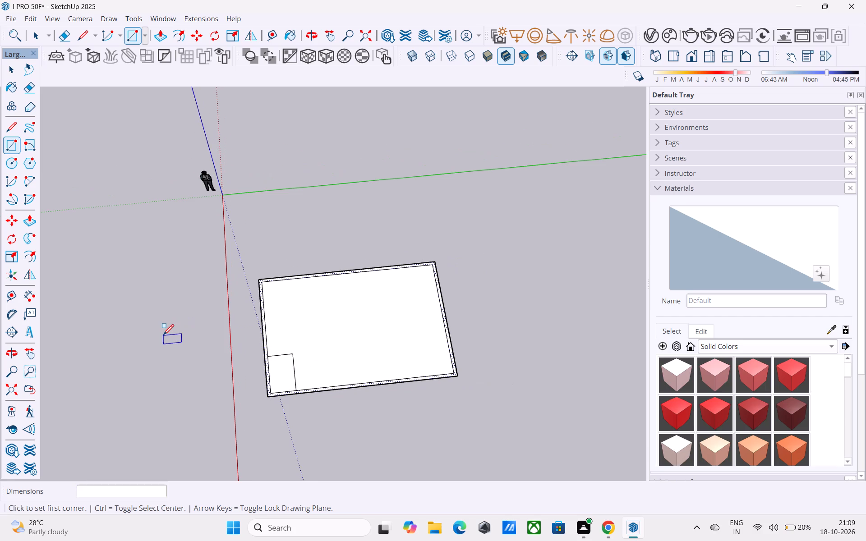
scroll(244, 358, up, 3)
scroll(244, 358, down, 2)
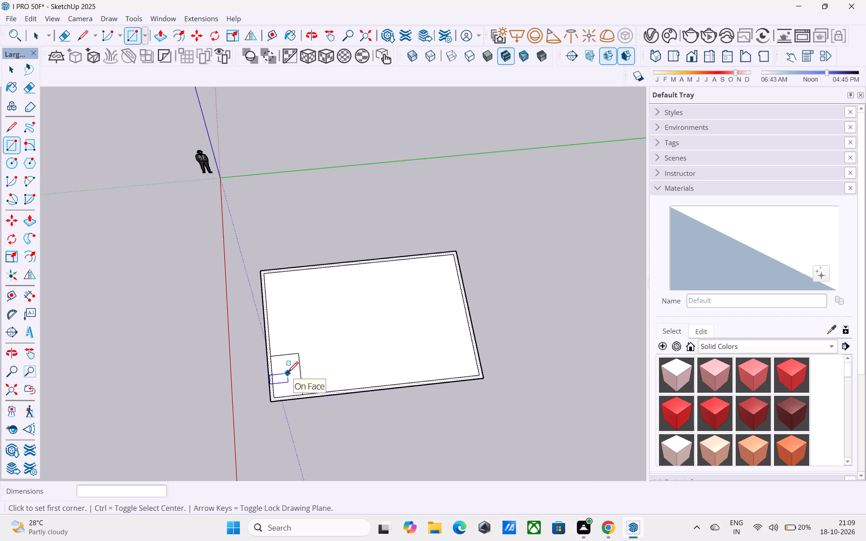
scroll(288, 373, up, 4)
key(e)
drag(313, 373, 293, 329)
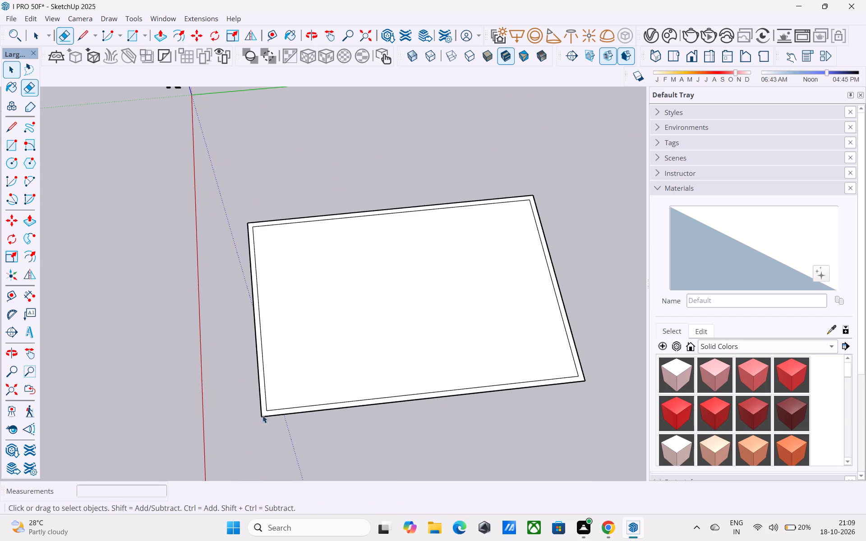
Copy the inner outline's short edge nearest the red axis 8' into the floor, parallel to itself.
key(space)
click(266, 403)
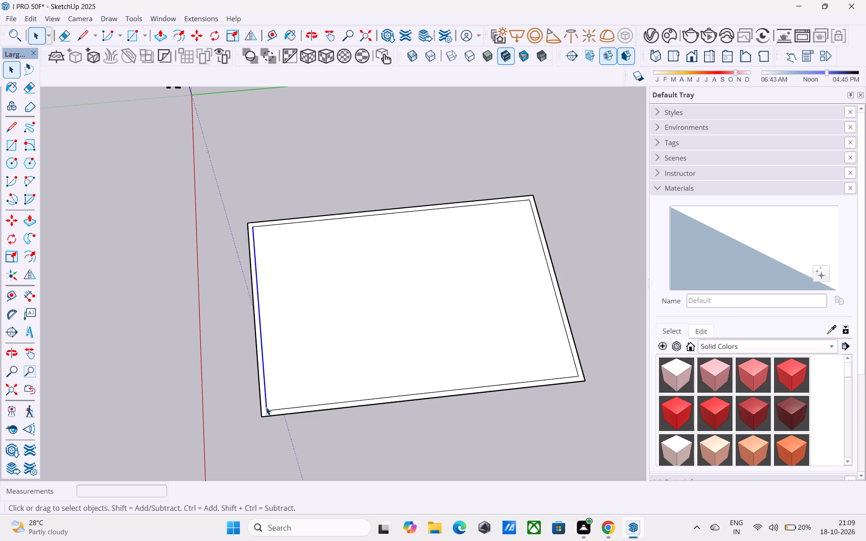
key(m)
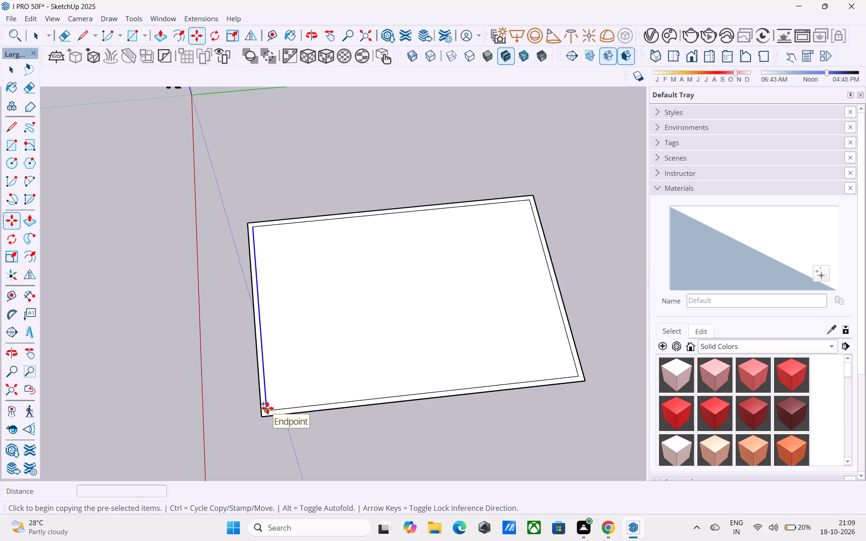
click(264, 412)
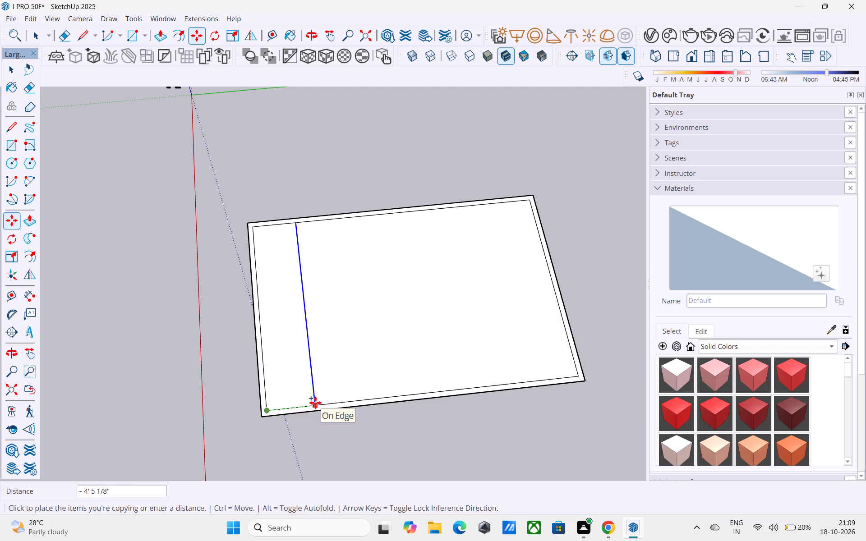
text(12')
key(Return)
text(8')
key(Return)
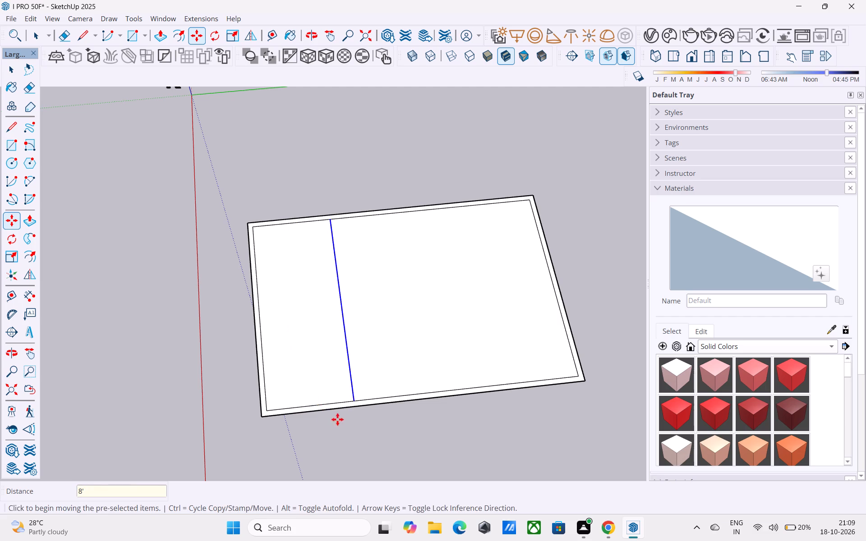
Copy the inner outline's front edge segment beside the dividing line 8' inward to partition the 8' wide strip.
middle_drag(337, 419, 382, 426)
scroll(340, 400, up, 3)
key(space)
click(342, 407)
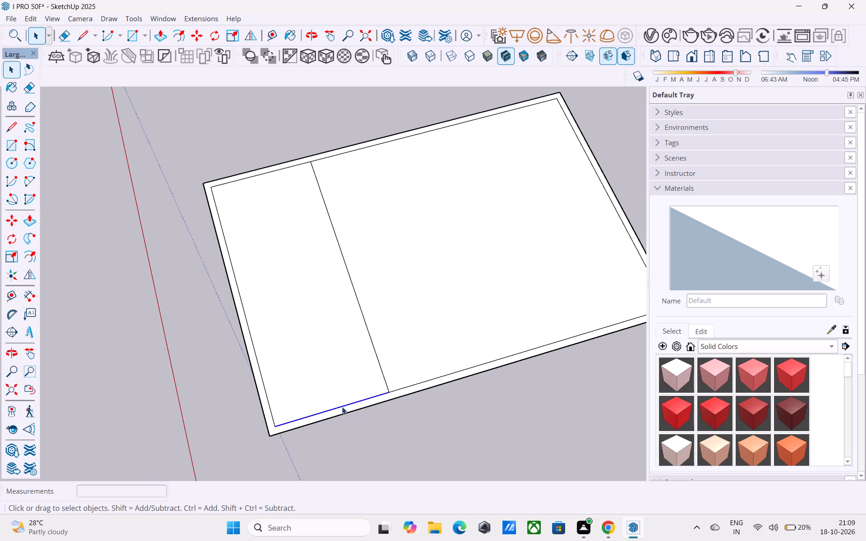
key(m)
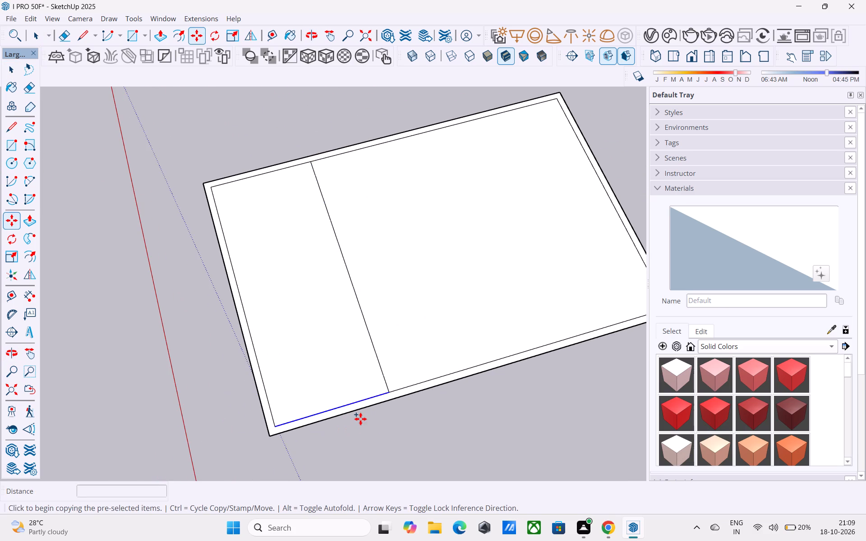
click(389, 391)
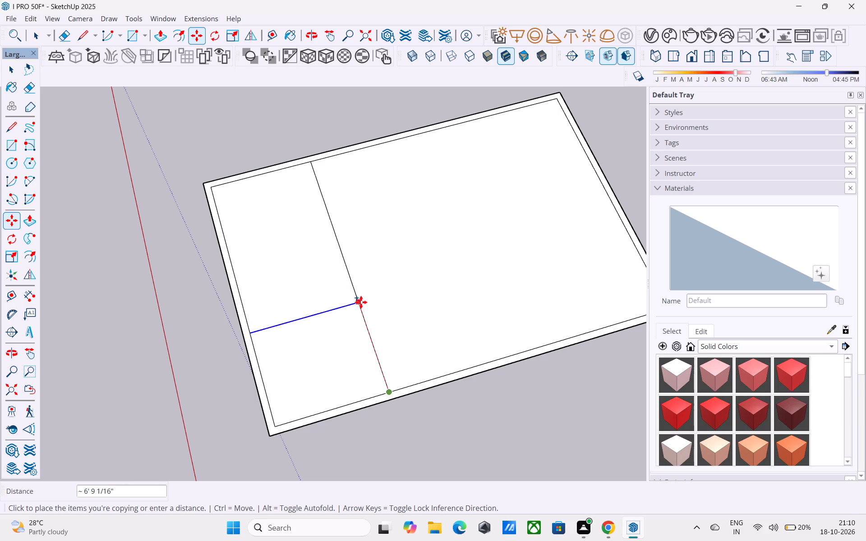
text(6')
key(Return)
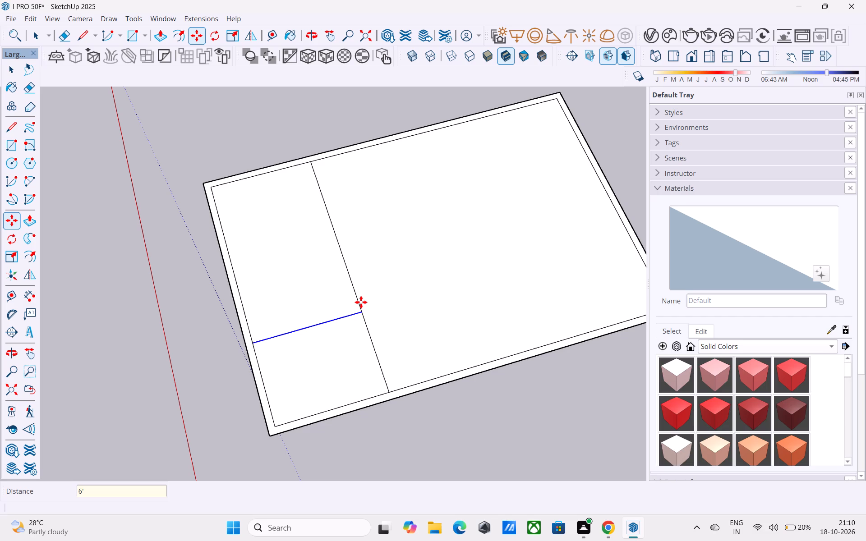
text(8')
key(Return)
key(space)
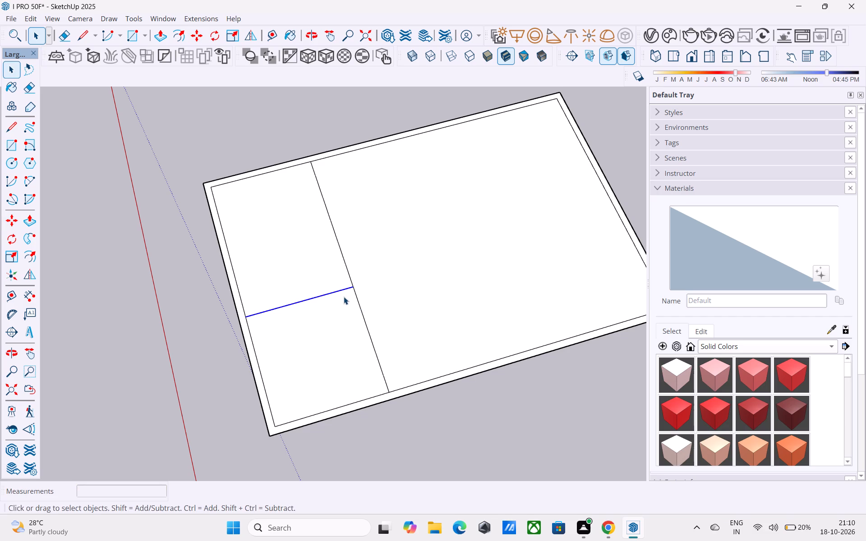
Measure the dividing line from the inner outline to the strip's partition with the Line tool, without drawing a line.
scroll(341, 306, down, 3)
middle_drag(339, 307, 267, 270)
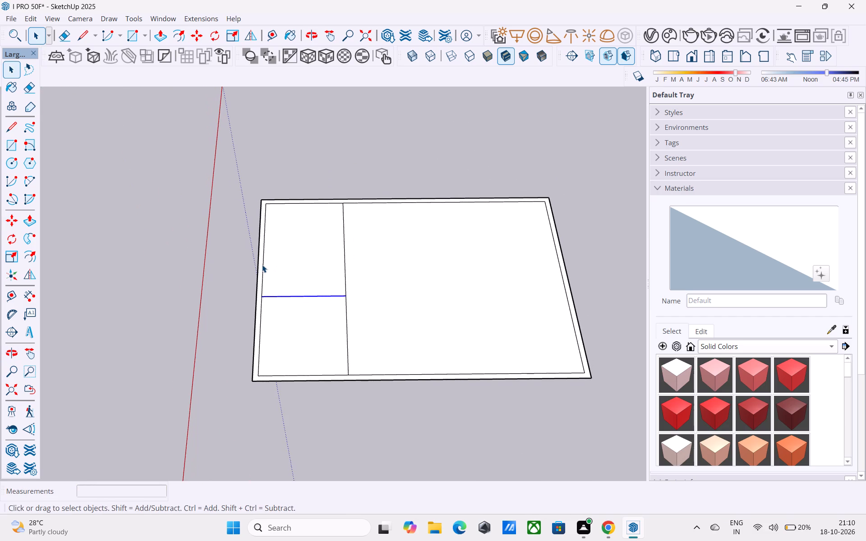
middle_drag(262, 264, 273, 305)
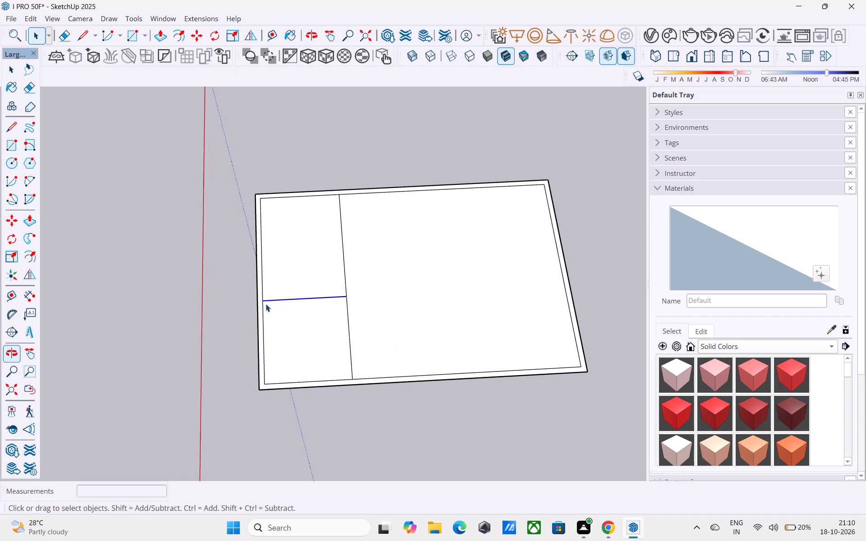
scroll(214, 290, down, 2)
middle_drag(204, 288, 176, 277)
middle_drag(189, 289, 245, 303)
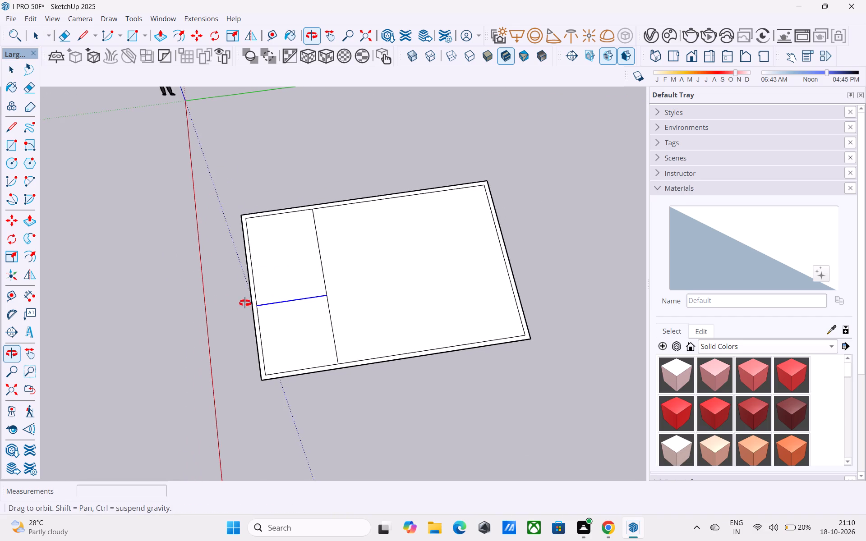
middle_drag(245, 303, 565, 302)
scroll(447, 316, up, 1)
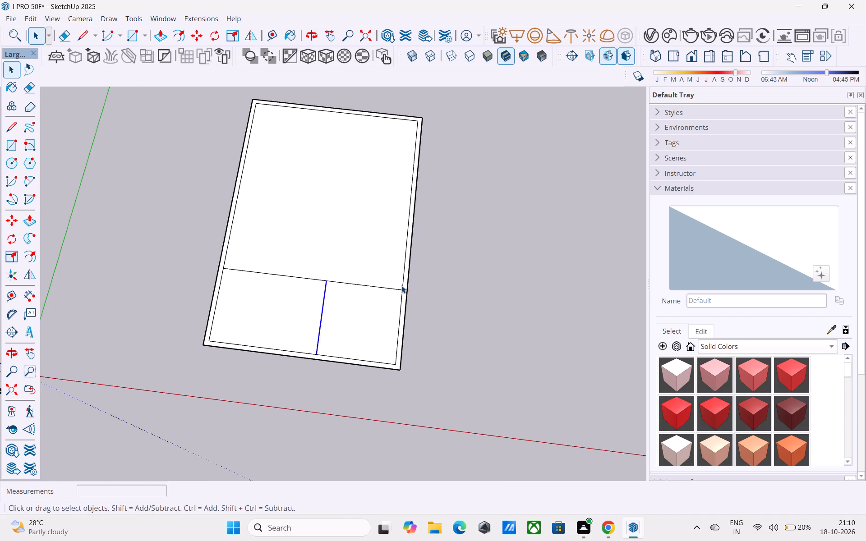
key(l)
click(401, 288)
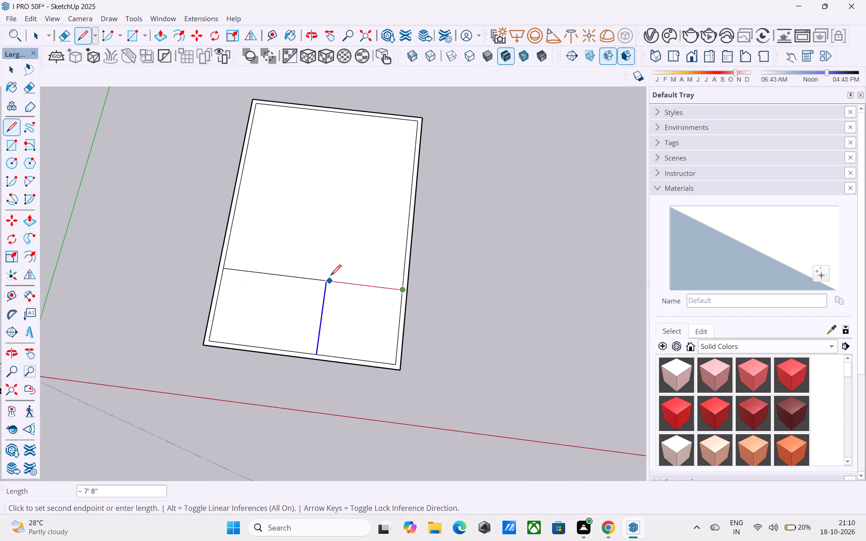
scroll(327, 283, up, 2)
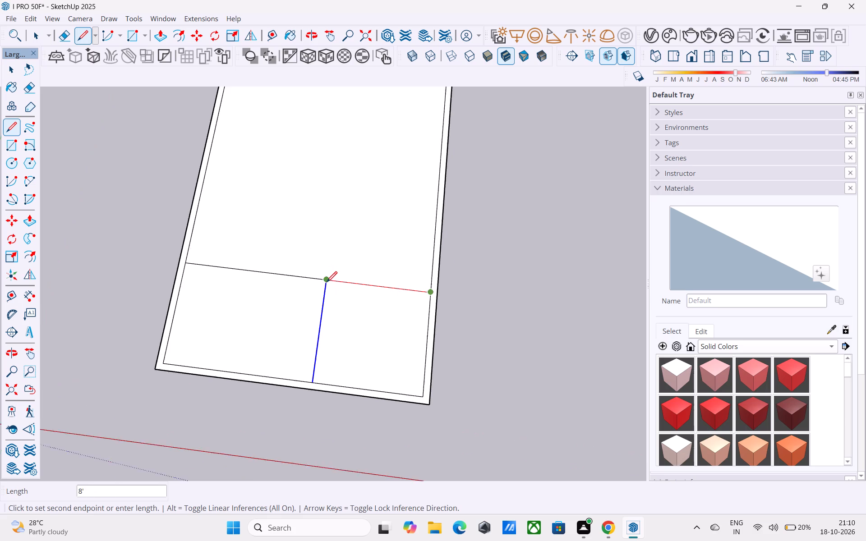
scroll(327, 283, up, 5)
key(space)
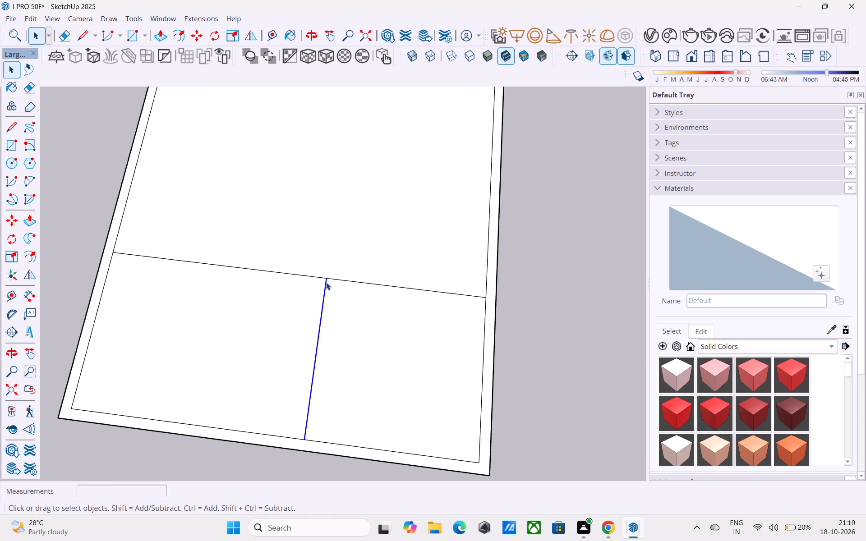
Select all the connected faces and edges of the floor plan and make them a group.
scroll(326, 282, down, 9)
middle_drag(319, 301, 301, 307)
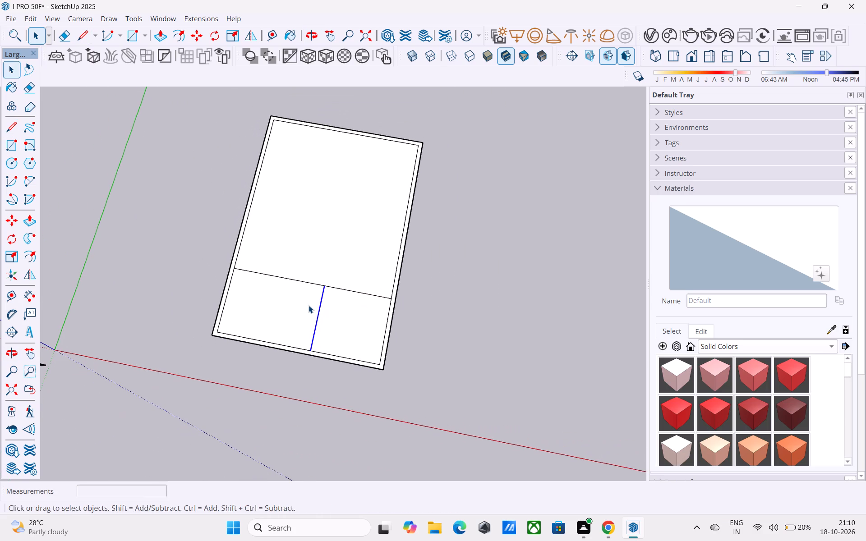
scroll(309, 305, down, 2)
middle_drag(310, 305, 217, 289)
triple_click(341, 285)
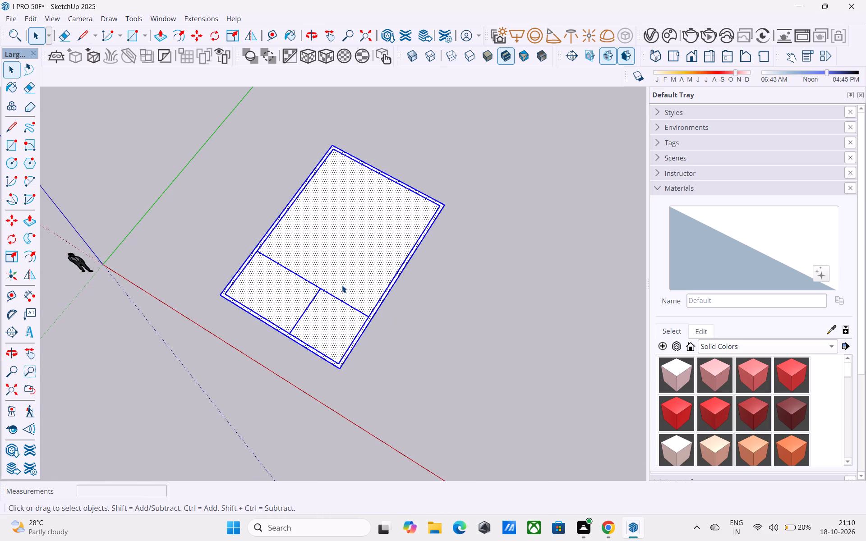
right_click(342, 285)
click(382, 387)
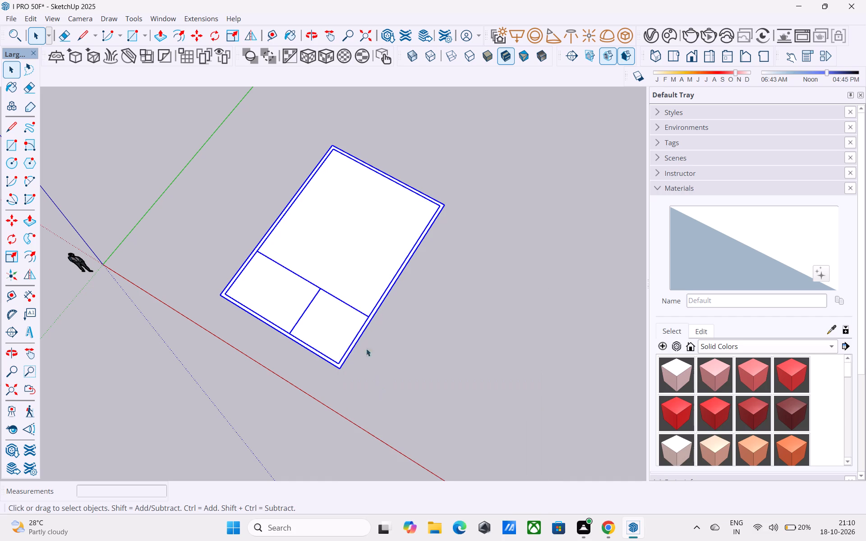
Open the floor plan group and copy the large area's long inner edge on the 8' by 8' room's side 4' inward.
click(355, 303)
click(352, 302)
middle_drag(348, 300, 464, 305)
scroll(391, 325, up, 5)
double_click(345, 313)
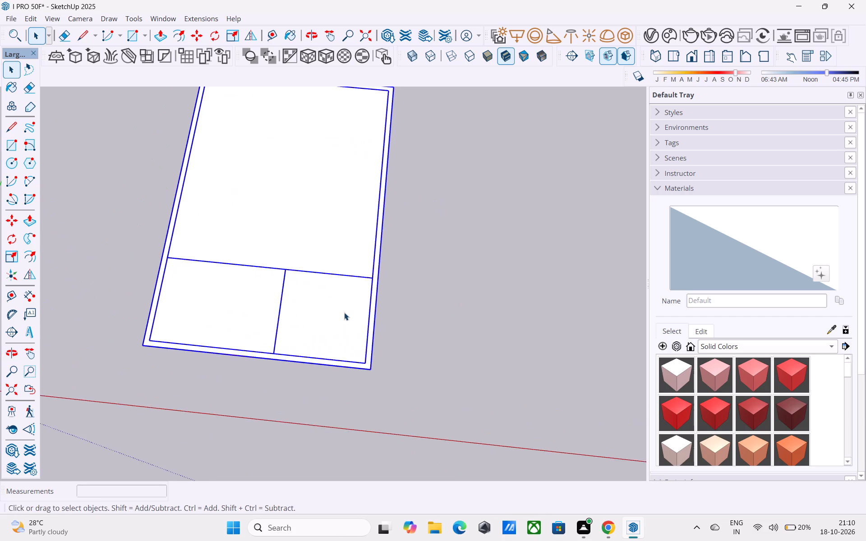
scroll(357, 289, down, 3)
middle_drag(357, 289, 370, 280)
scroll(357, 302, up, 4)
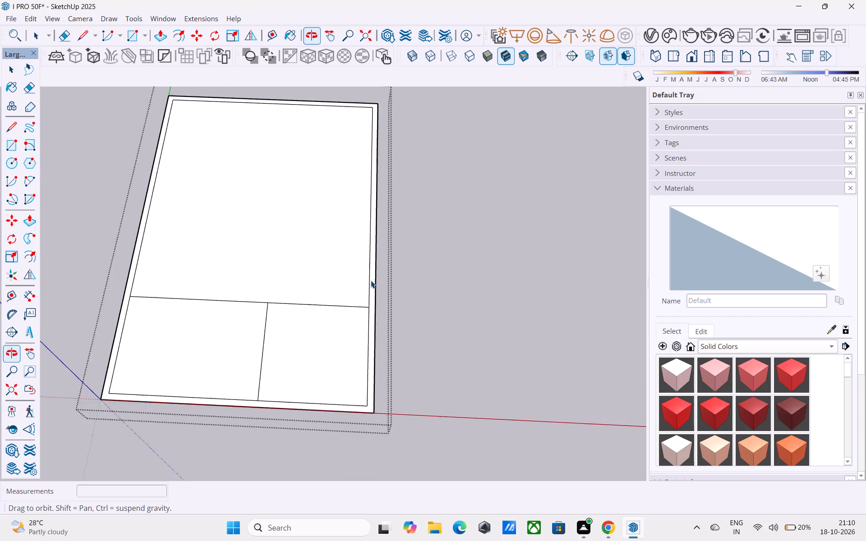
scroll(371, 280, up, 4)
click(368, 286)
scroll(365, 297, down, 5)
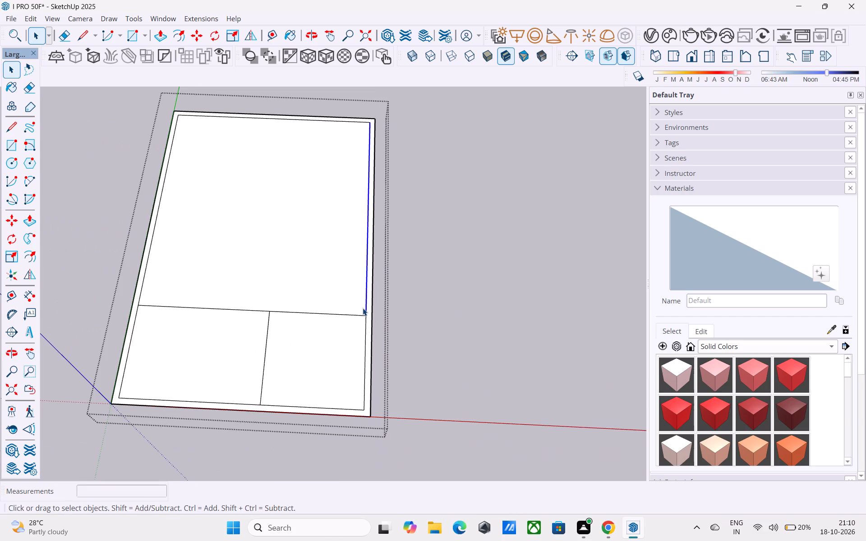
scroll(362, 308, up, 1)
key(m)
scroll(362, 308, up, 3)
click(368, 318)
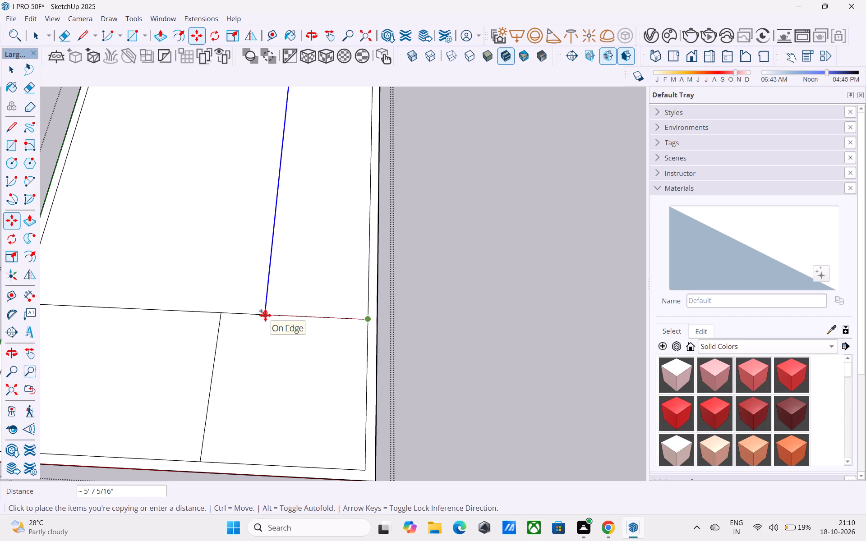
text(4')
key(Return)
Examine the room divisions of the floor plan from several angles.
scroll(273, 325, down, 3)
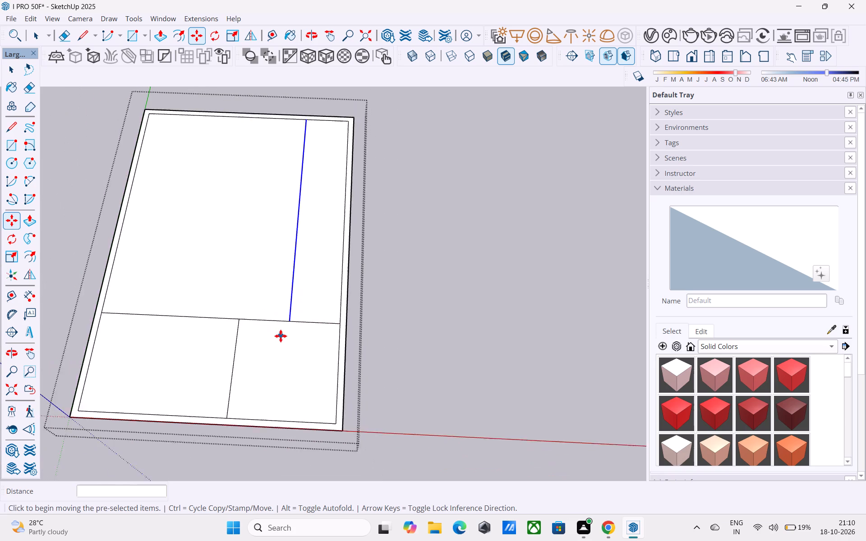
scroll(281, 336, down, 2)
middle_drag(281, 336, 57, 376)
scroll(378, 362, down, 5)
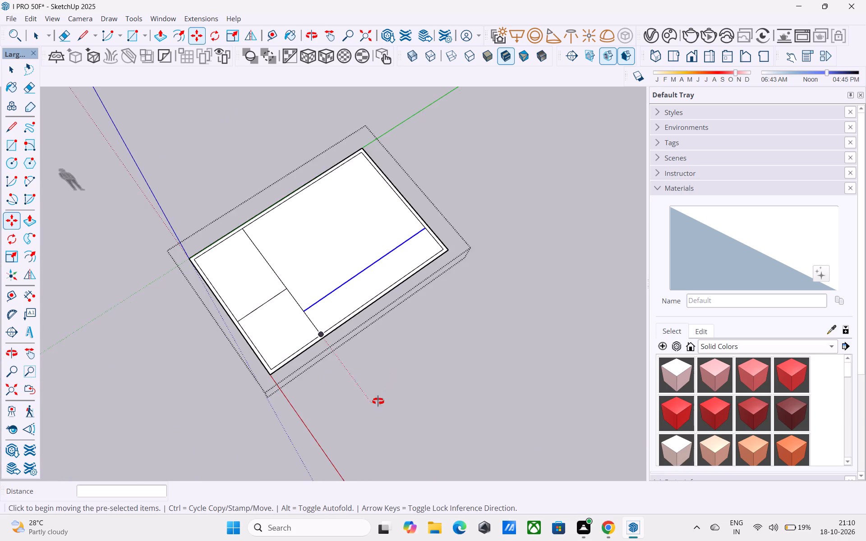
middle_drag(379, 401, 311, 416)
scroll(295, 280, up, 3)
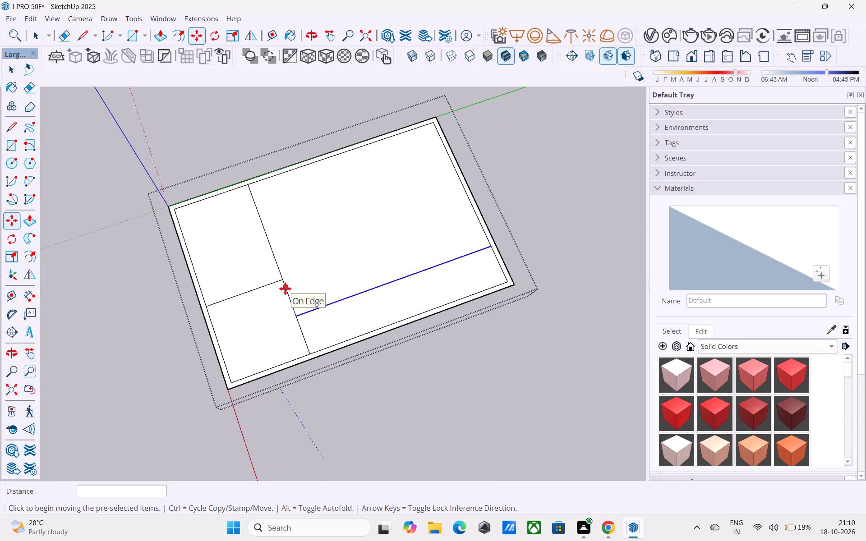
middle_drag(285, 307, 285, 335)
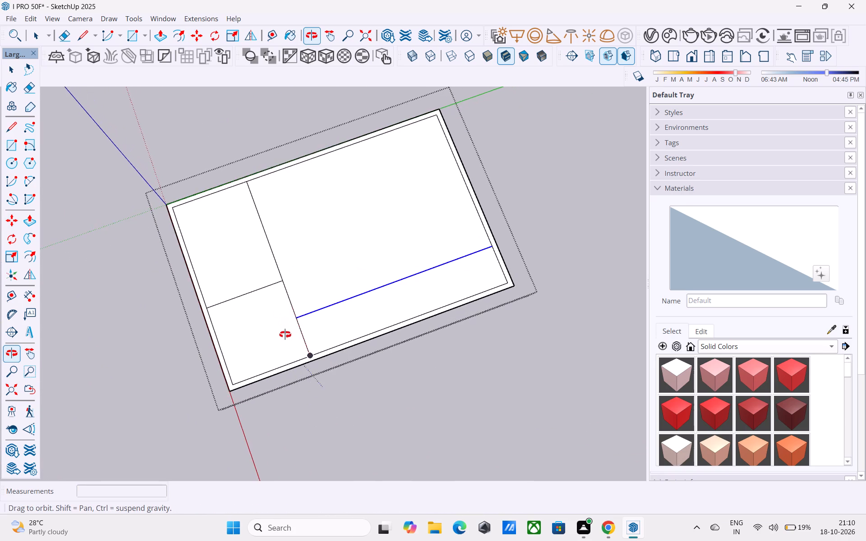
middle_drag(285, 335, 267, 204)
scroll(297, 259, down, 3)
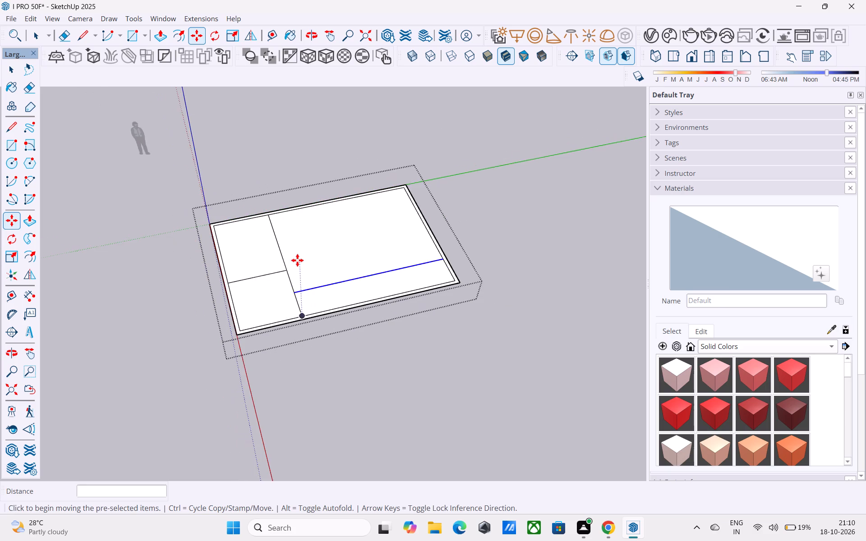
middle_drag(297, 260, 296, 277)
middle_drag(296, 276, 410, 341)
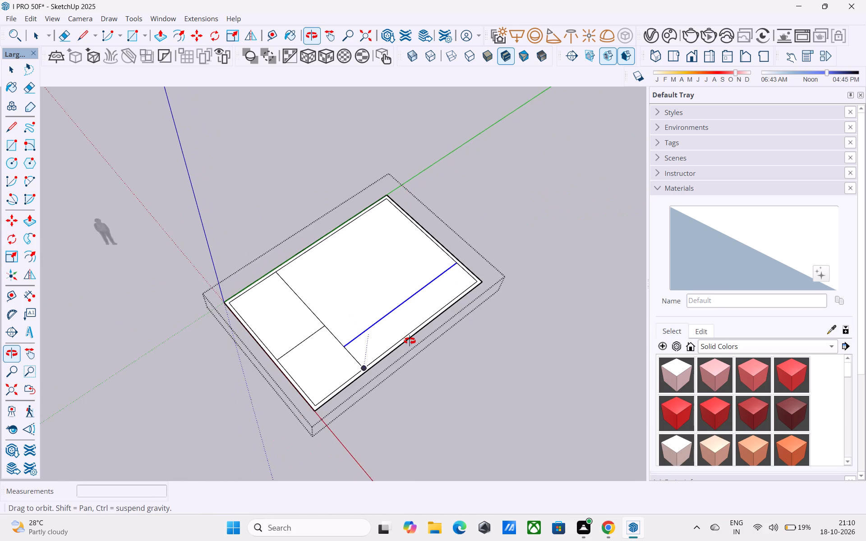
middle_drag(410, 341, 240, 321)
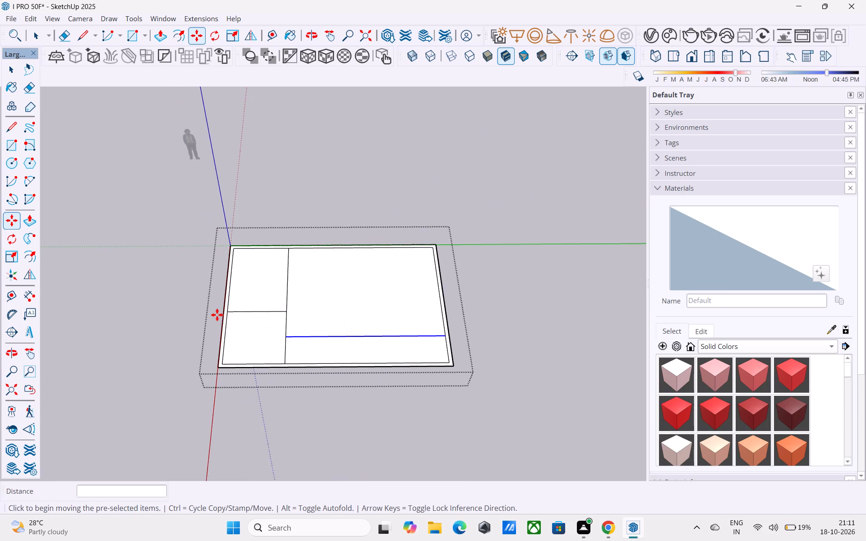
middle_drag(234, 308, 364, 305)
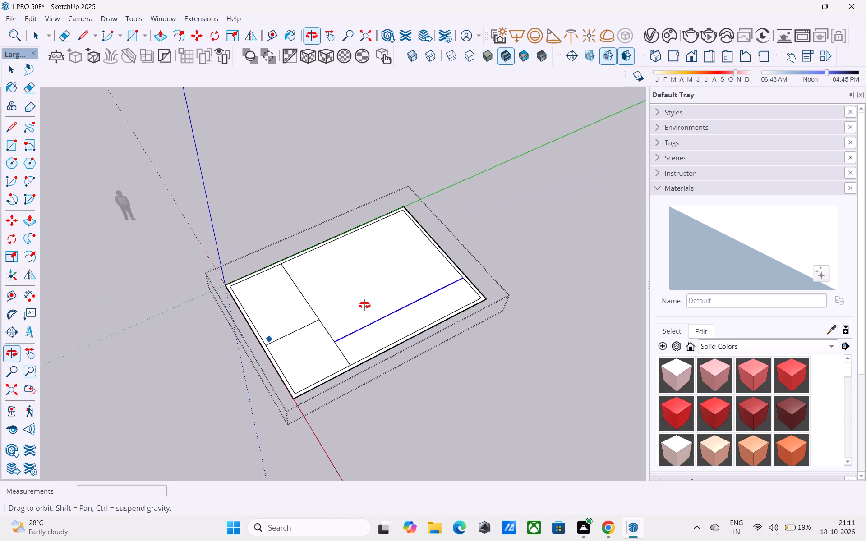
middle_drag(364, 305, 373, 306)
middle_drag(325, 298, 303, 318)
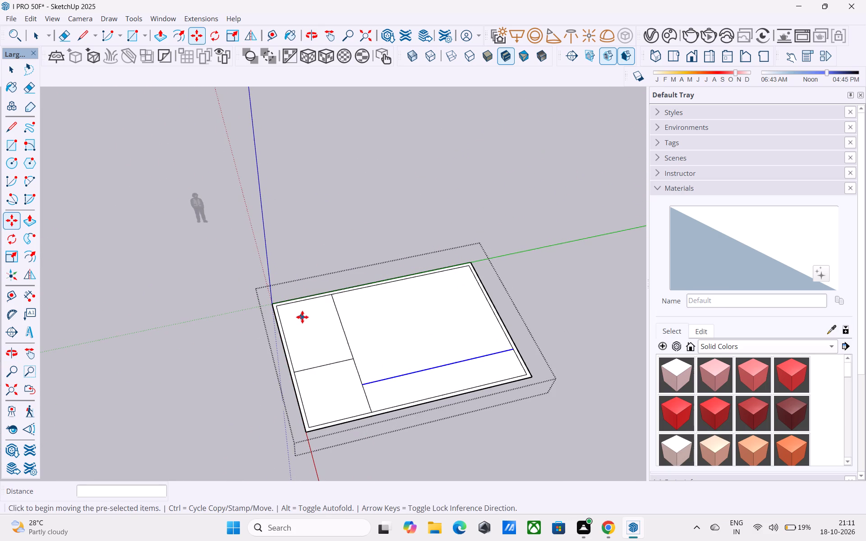
Offset the outline of the largest room's face inward by 6".
key(space)
click(364, 322)
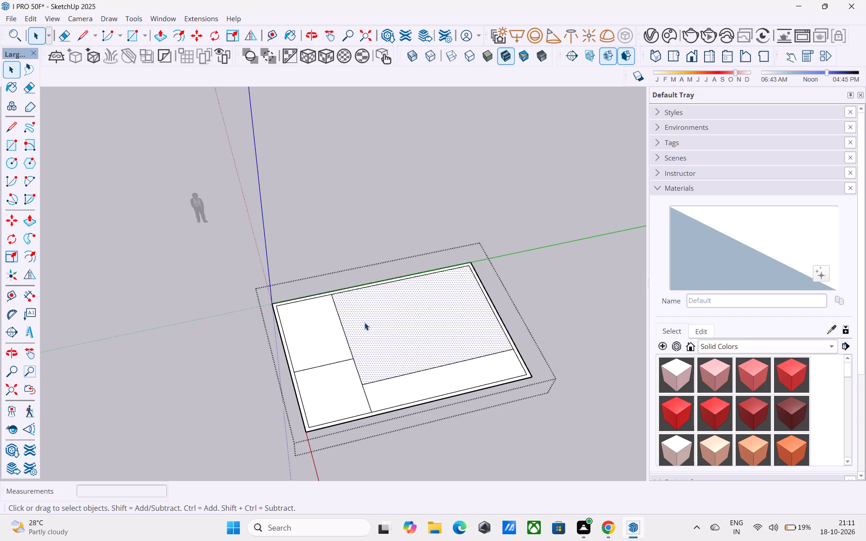
key(f)
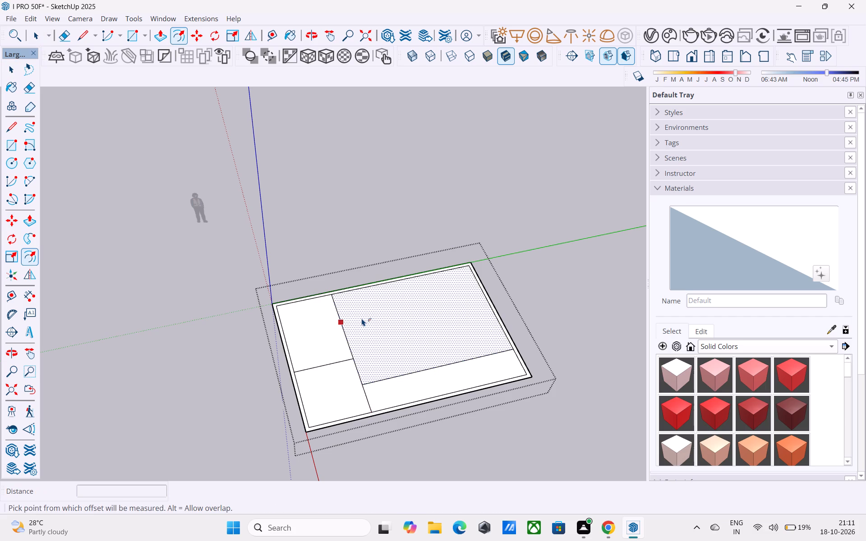
click(363, 319)
text(6")
key(Return)
key(space)
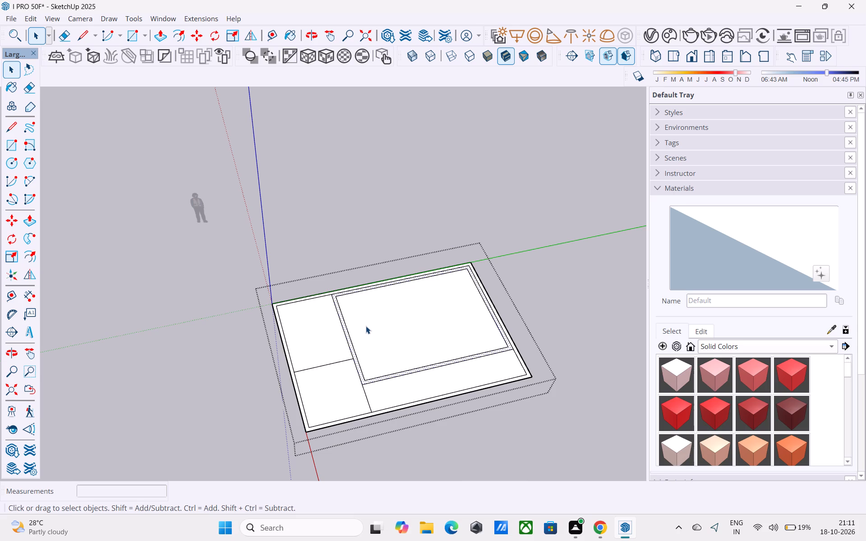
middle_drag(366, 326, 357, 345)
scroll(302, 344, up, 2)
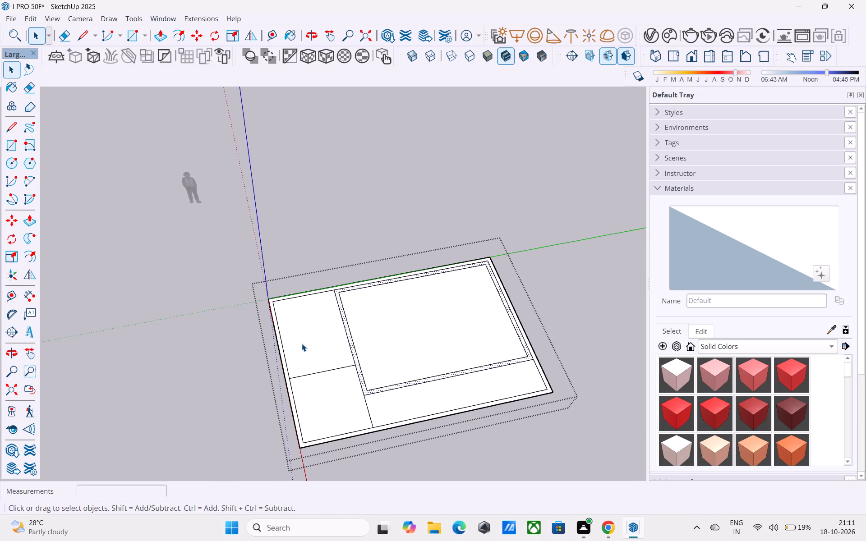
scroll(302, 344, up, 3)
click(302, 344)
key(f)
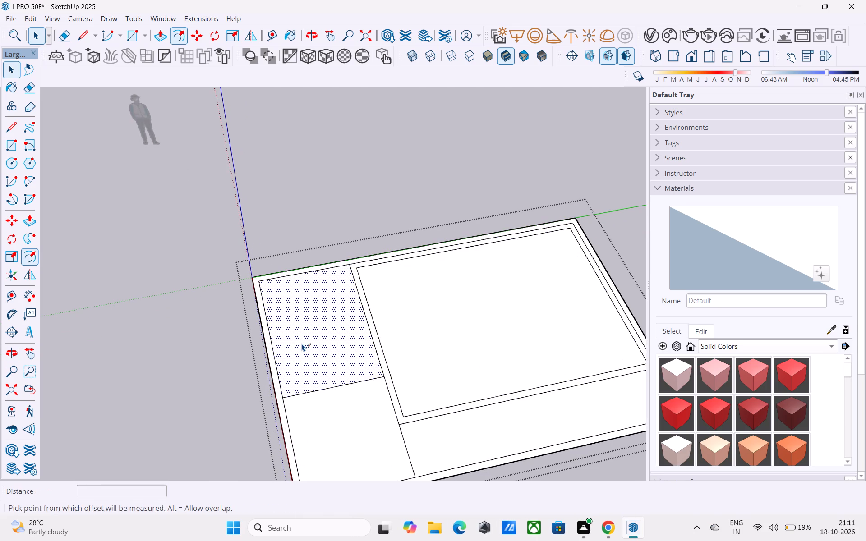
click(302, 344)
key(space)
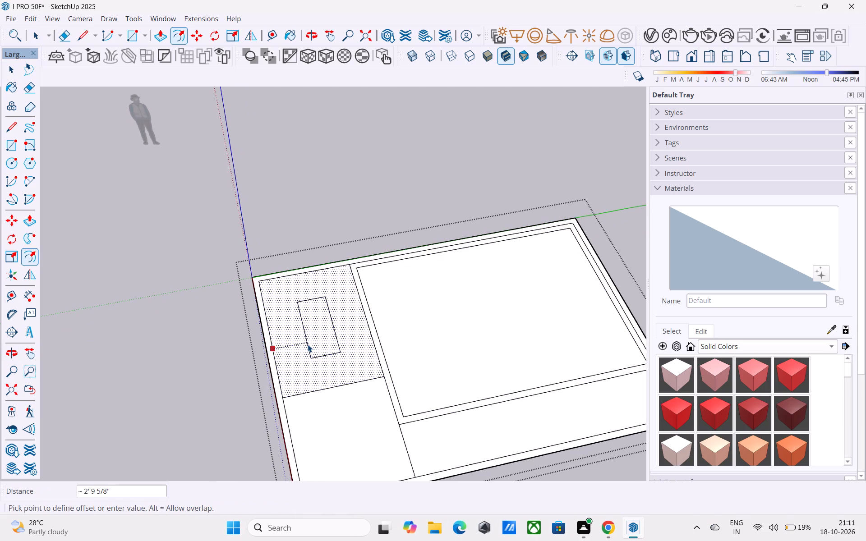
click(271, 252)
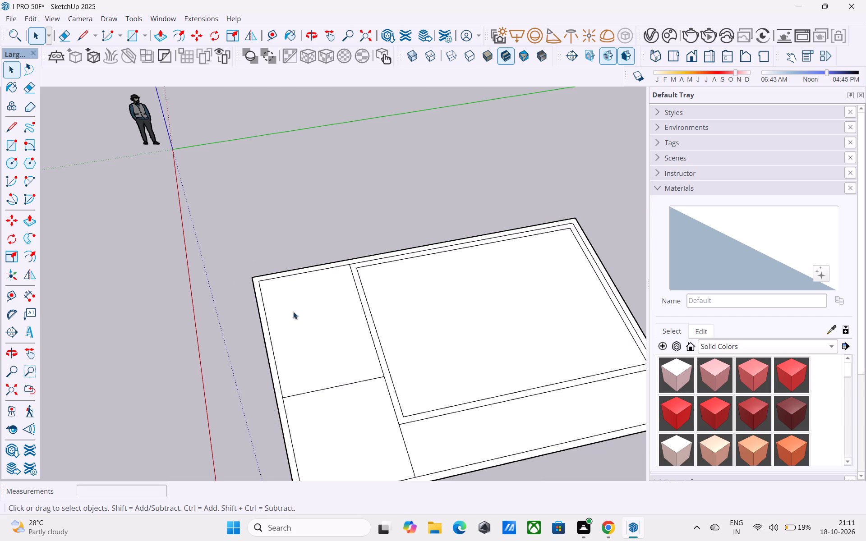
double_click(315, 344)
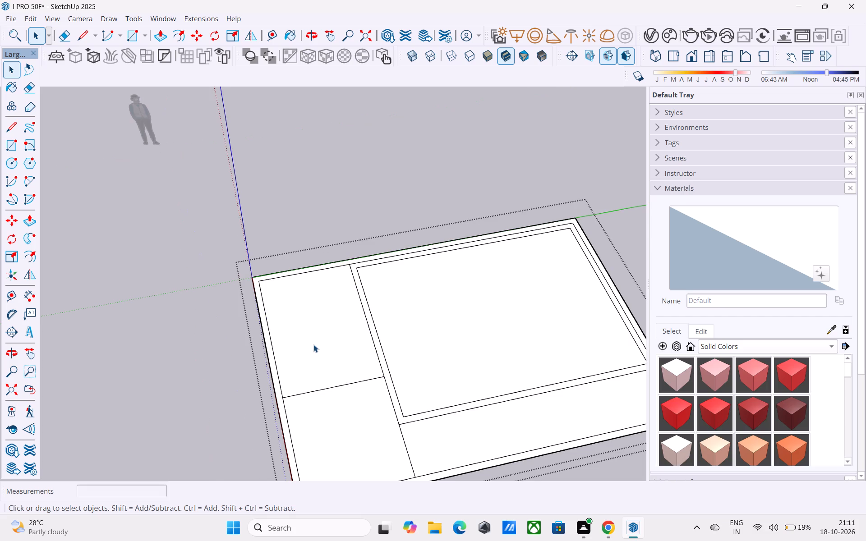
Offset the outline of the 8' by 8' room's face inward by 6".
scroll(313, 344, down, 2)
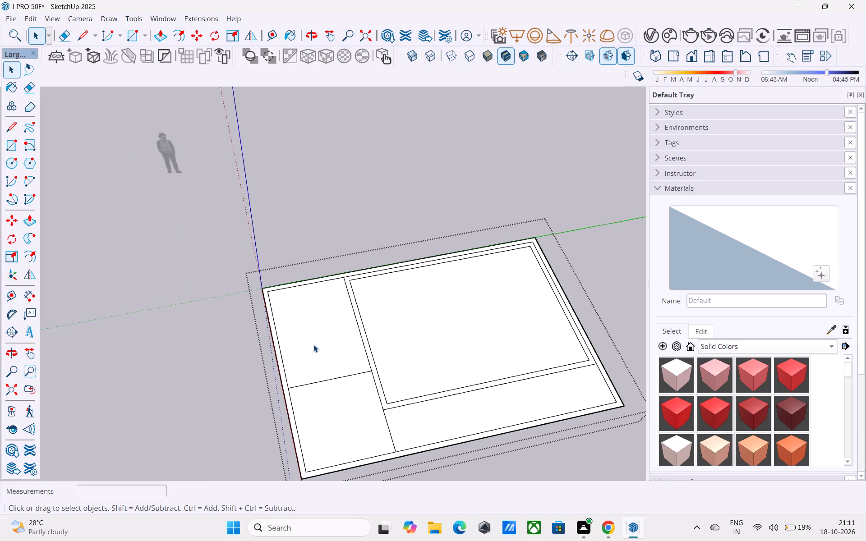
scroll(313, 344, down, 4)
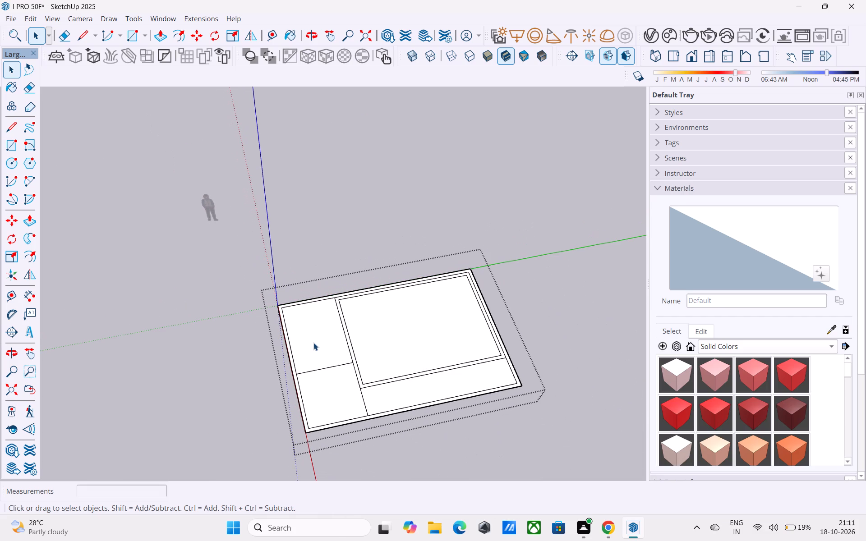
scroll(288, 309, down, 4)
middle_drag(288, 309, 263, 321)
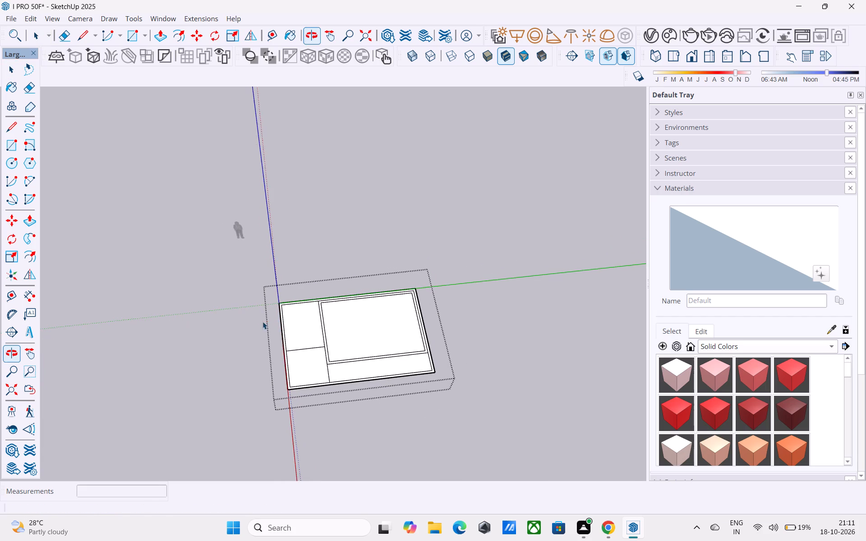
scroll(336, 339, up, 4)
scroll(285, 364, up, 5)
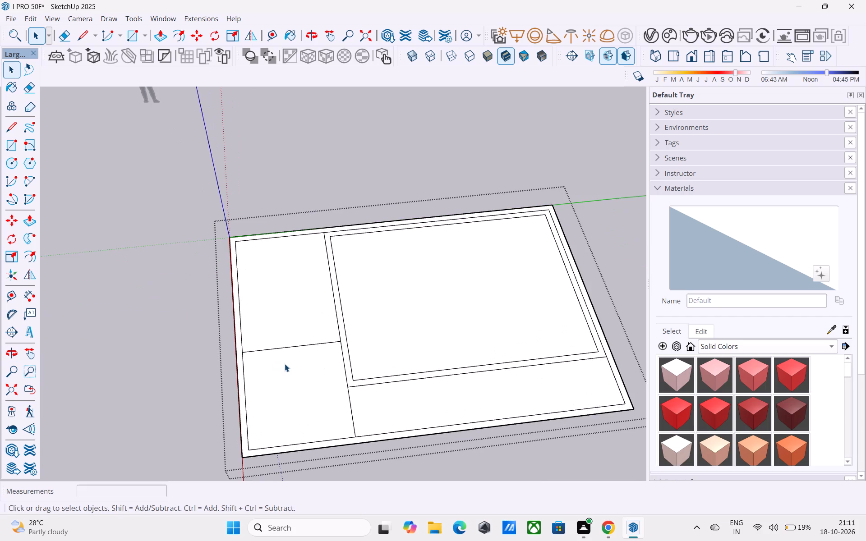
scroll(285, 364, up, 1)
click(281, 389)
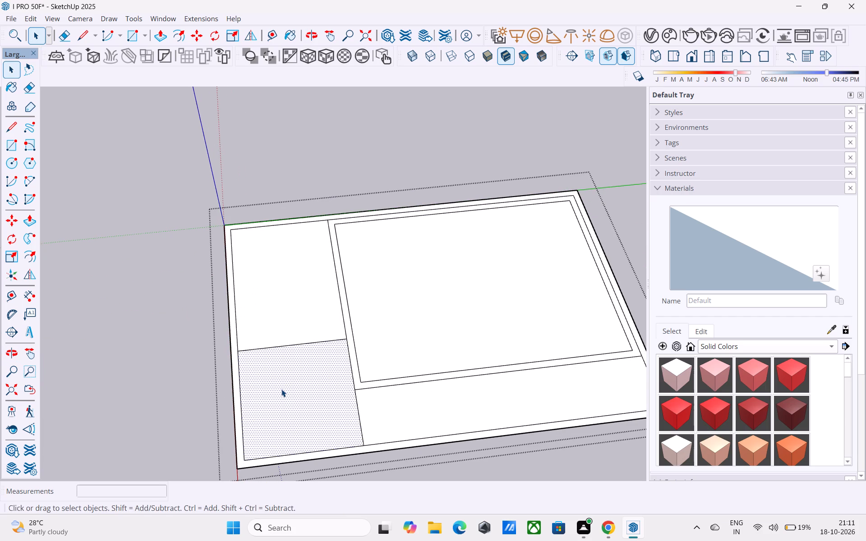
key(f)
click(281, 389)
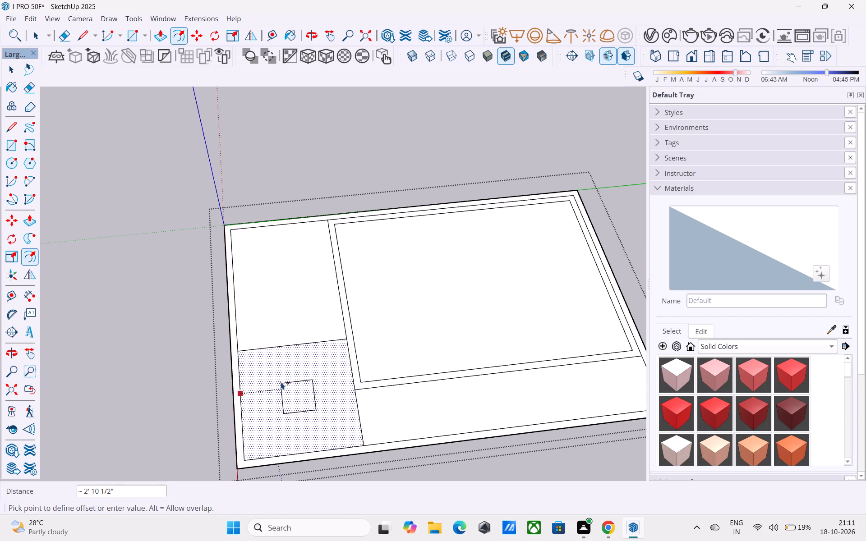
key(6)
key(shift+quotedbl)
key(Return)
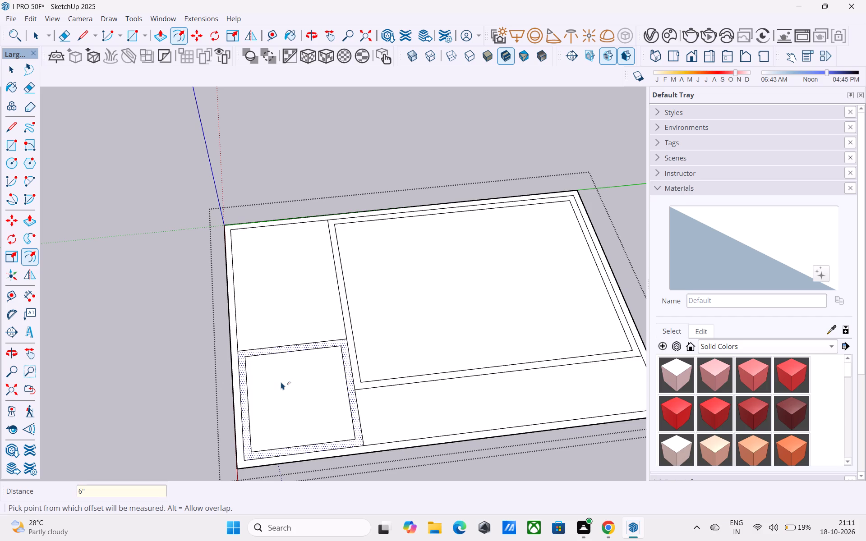
Draw a 4' 6" line from the largest room's inner offset corner across the long strip to the inner border edge, beside the 8' by 8' room.
key(l)
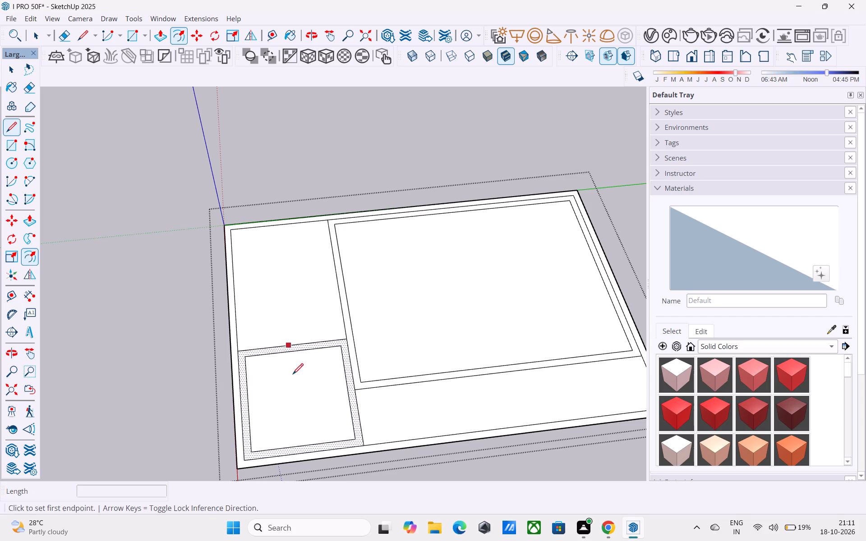
click(364, 380)
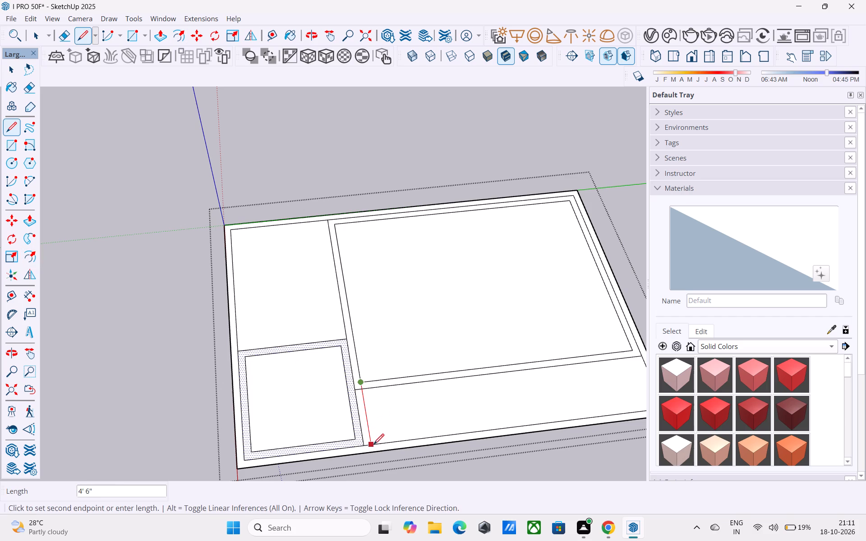
click(370, 448)
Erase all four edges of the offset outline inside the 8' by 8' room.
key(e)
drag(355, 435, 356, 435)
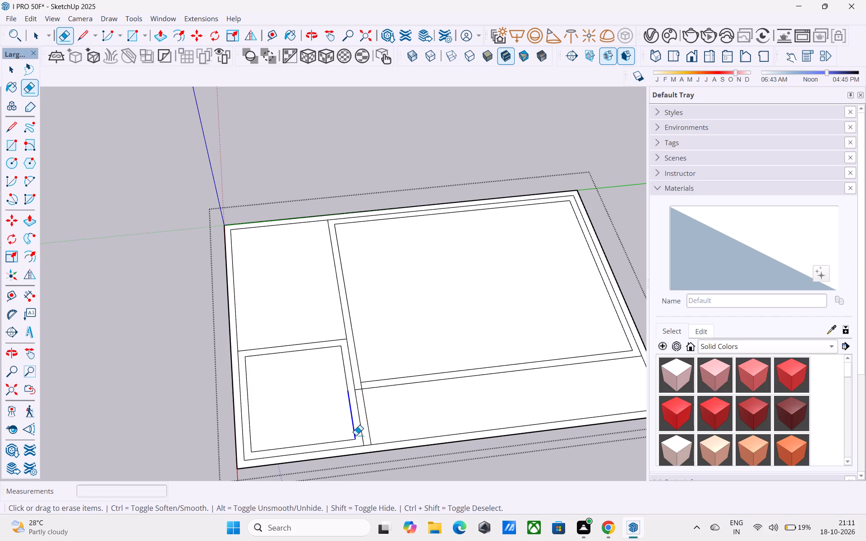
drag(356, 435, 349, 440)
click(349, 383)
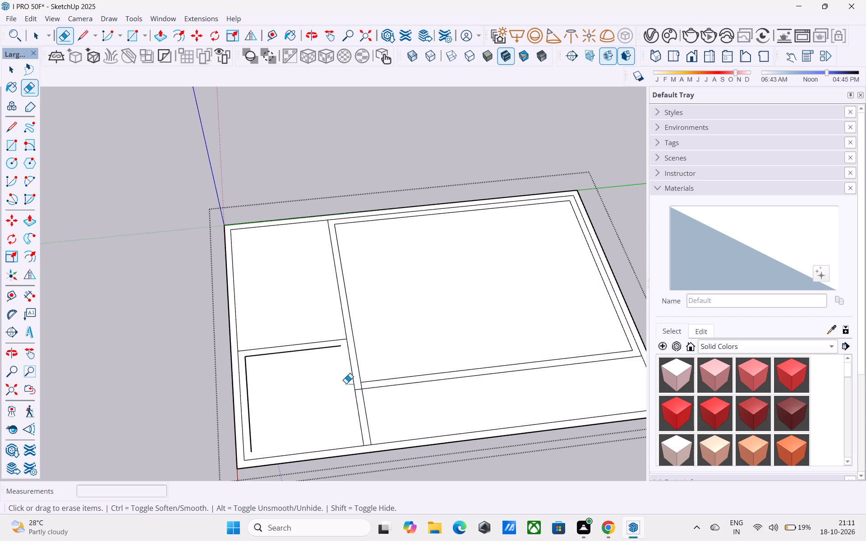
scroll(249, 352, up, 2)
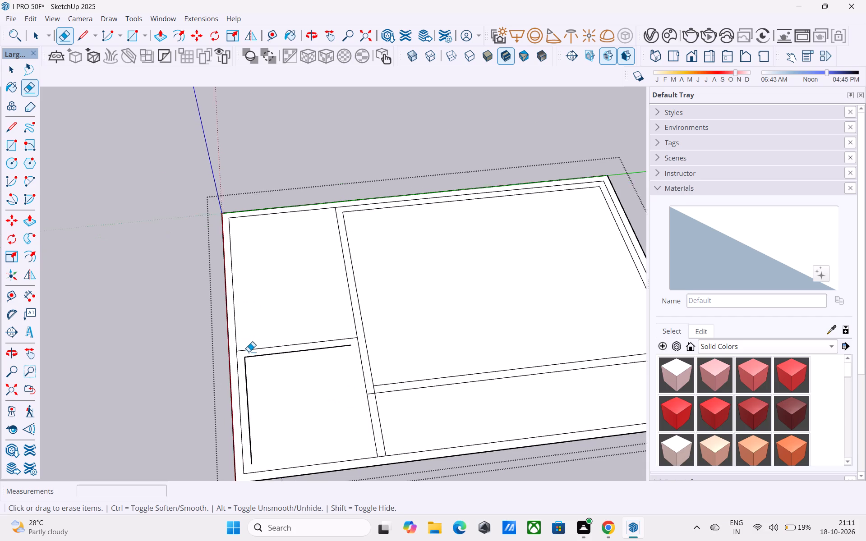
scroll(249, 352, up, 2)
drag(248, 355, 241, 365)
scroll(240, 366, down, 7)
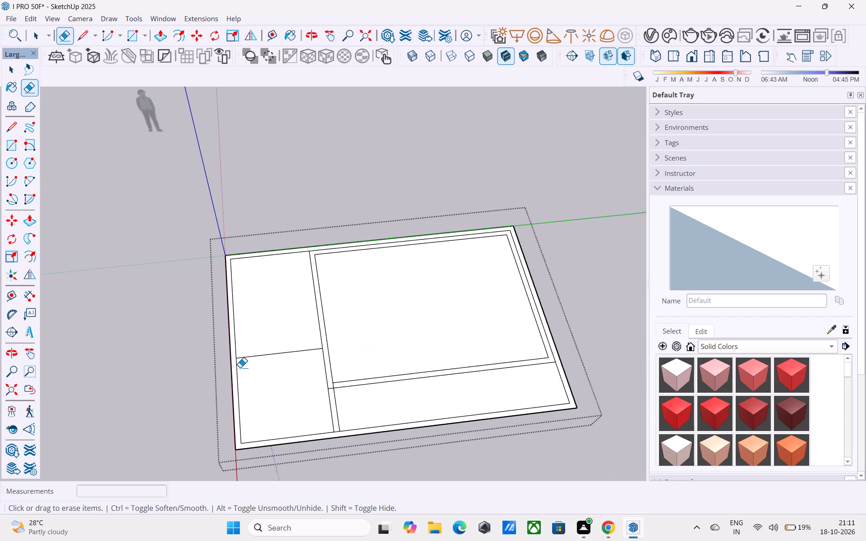
Copy the dividing edge between the two smaller rooms 6" into the 8' by 8' room.
scroll(305, 344, up, 5)
key(space)
click(321, 353)
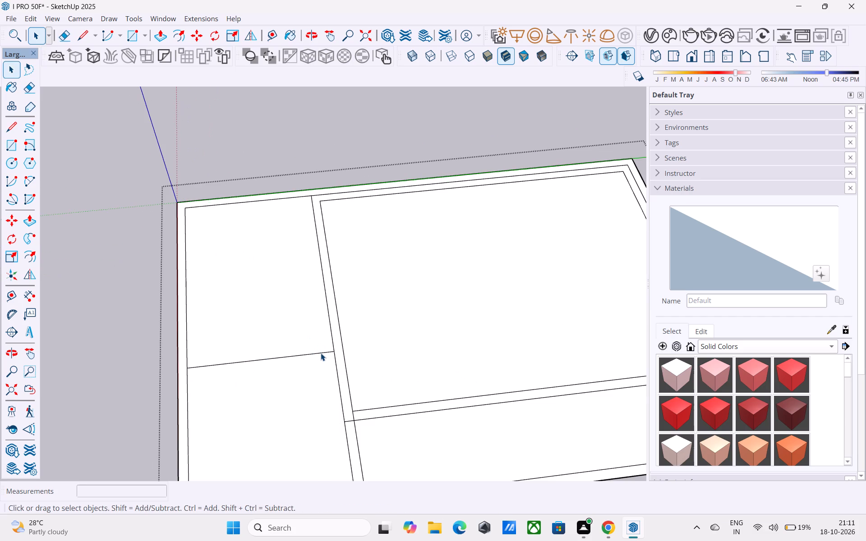
key(m)
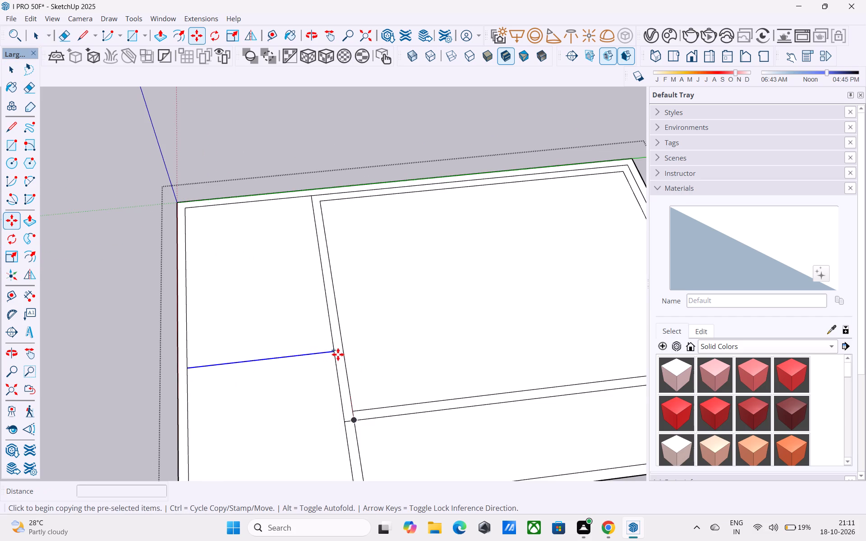
click(335, 353)
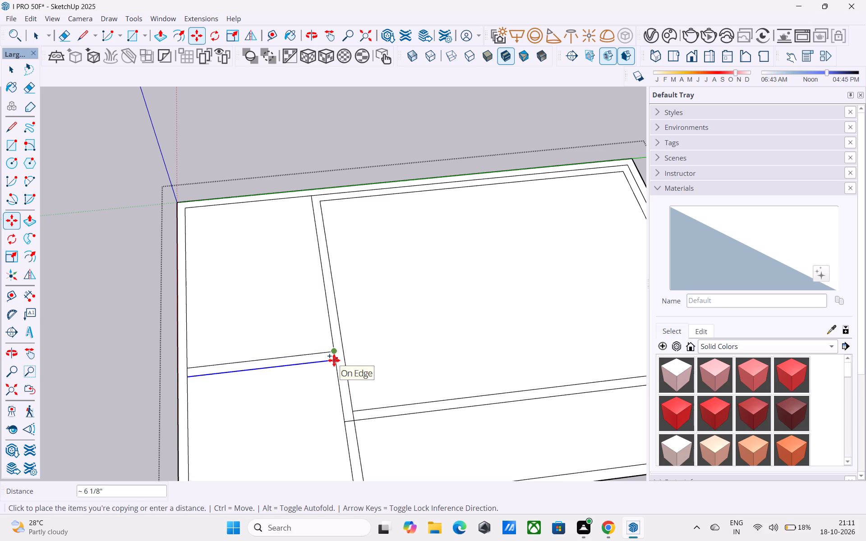
key(6)
key(shift+quotedbl)
key(Return)
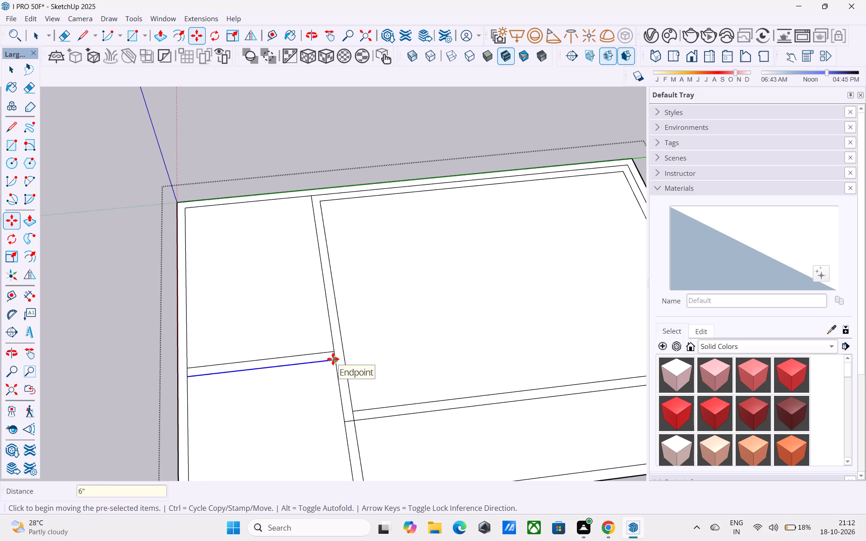
Examine the wall lines and room divisions of the floor plan from several angles.
scroll(333, 359, down, 2)
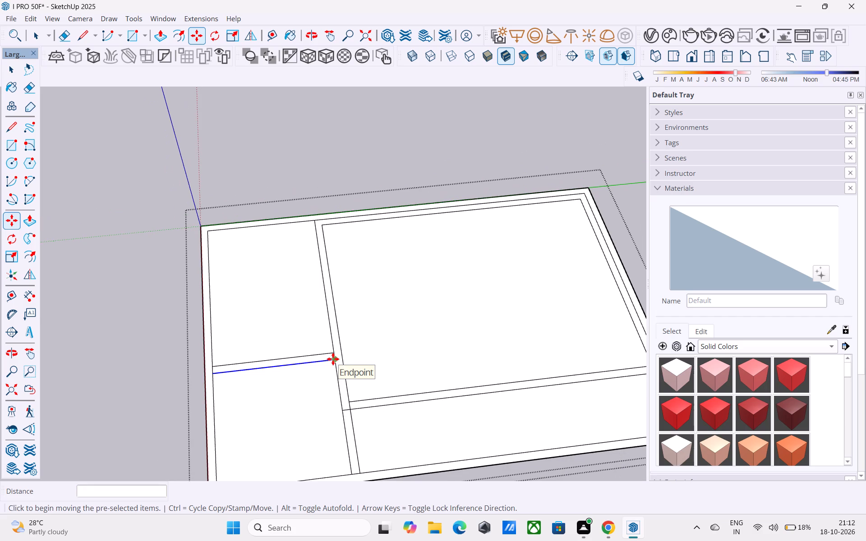
scroll(333, 359, down, 3)
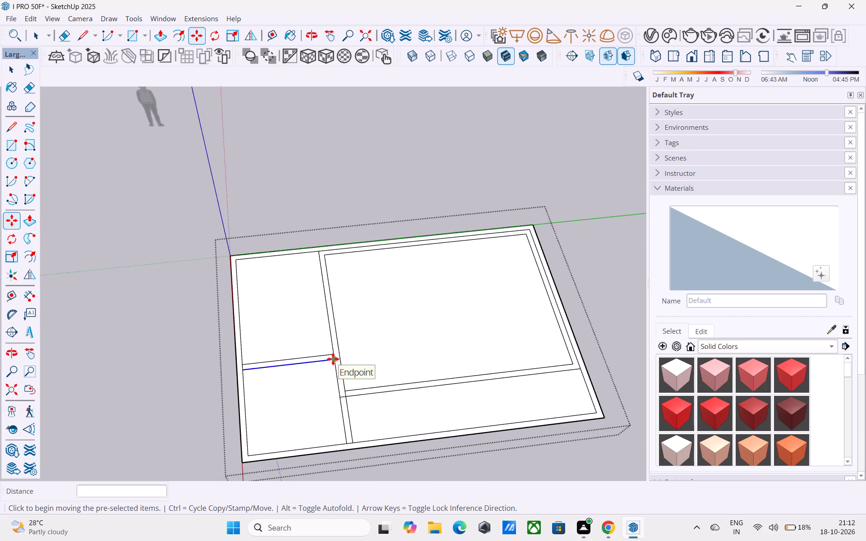
scroll(333, 359, down, 2)
middle_drag(333, 362, 336, 338)
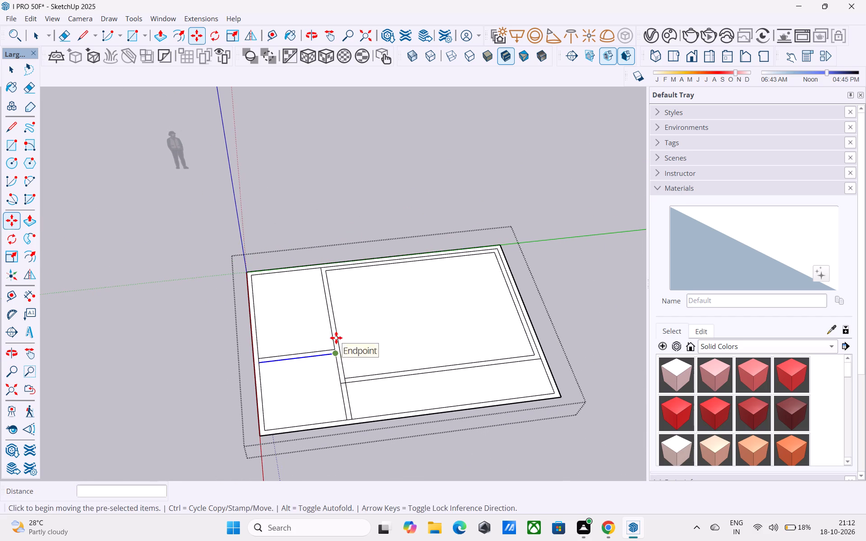
key(space)
middle_drag(321, 345, 295, 351)
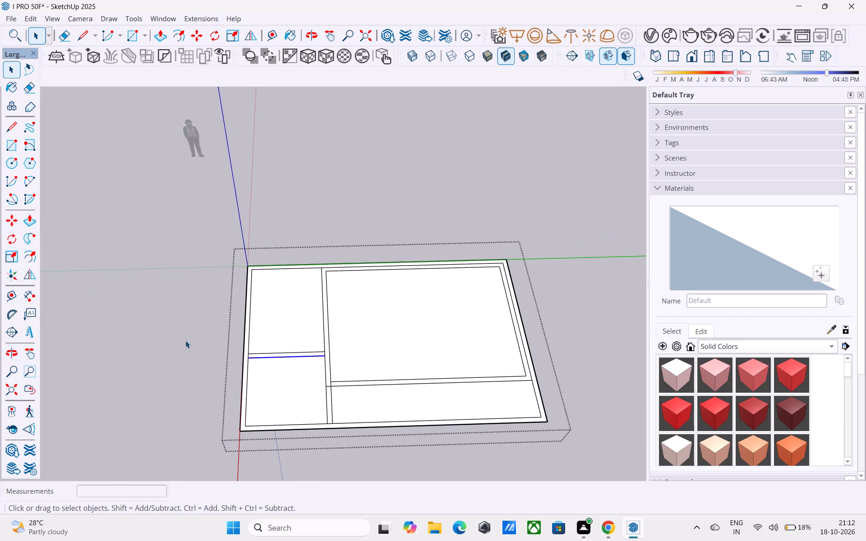
scroll(130, 351, down, 2)
middle_drag(446, 364, 466, 358)
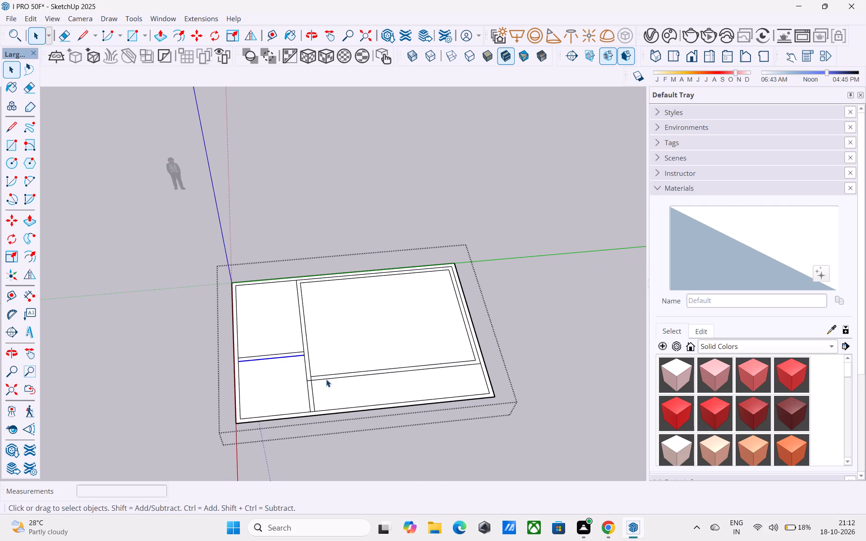
scroll(327, 394, up, 4)
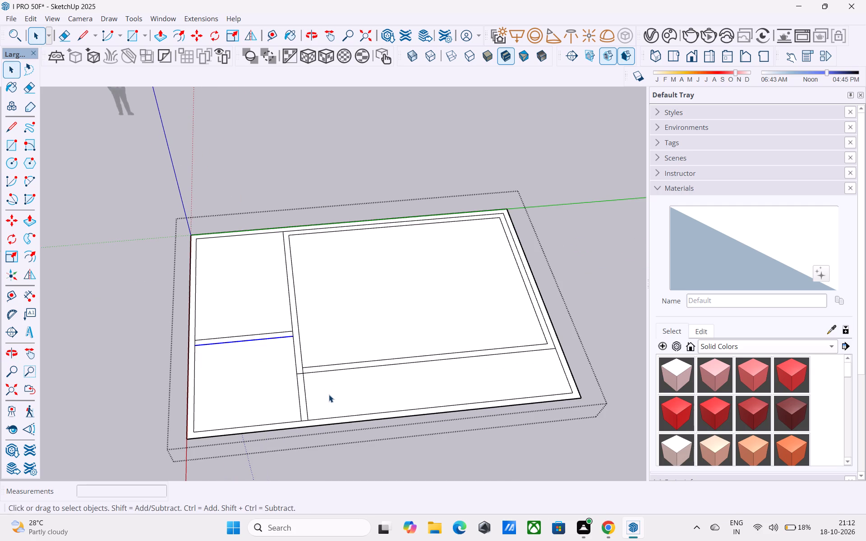
scroll(315, 403, down, 2)
middle_drag(315, 403, 305, 401)
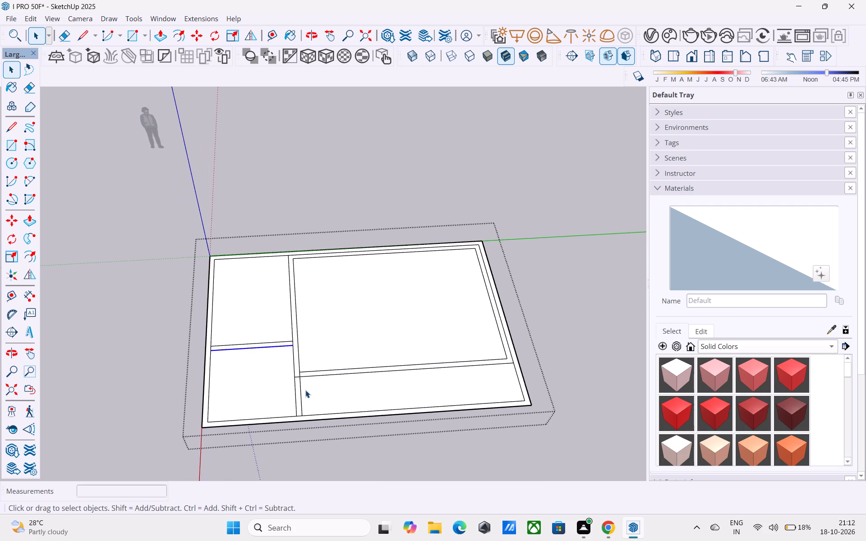
scroll(235, 411, down, 4)
middle_drag(235, 411, 245, 380)
scroll(344, 348, up, 3)
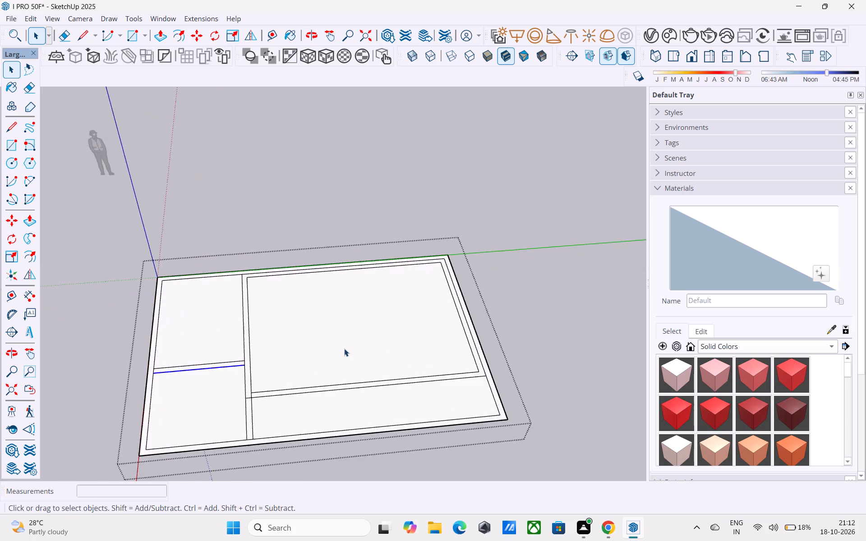
scroll(344, 348, up, 3)
scroll(345, 348, down, 4)
middle_drag(345, 348, 349, 387)
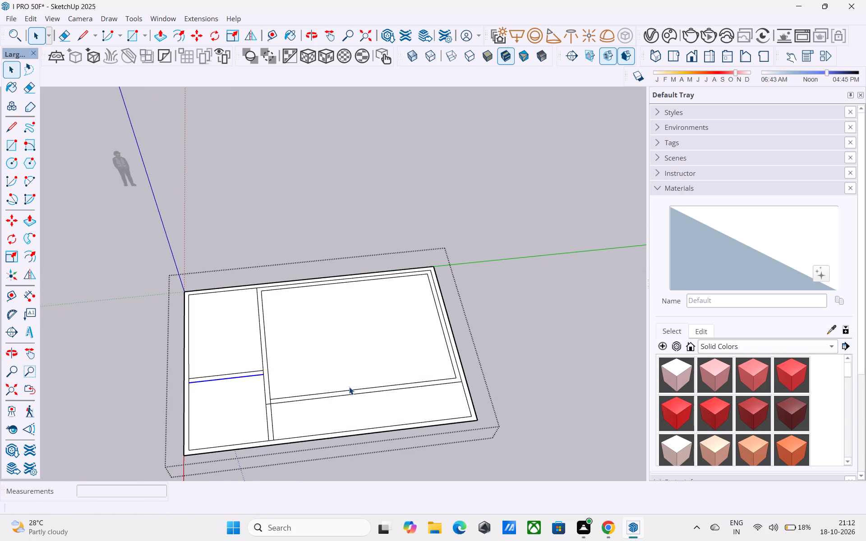
scroll(349, 387, down, 1)
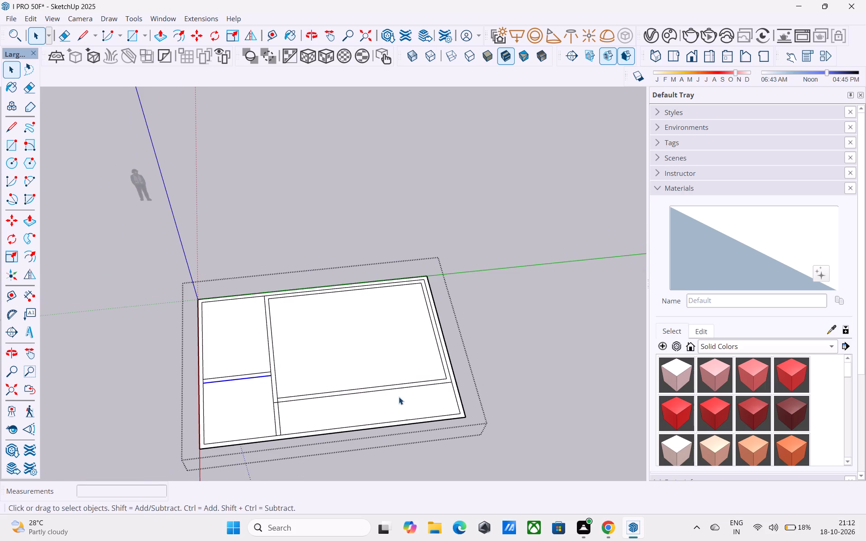
middle_drag(399, 405, 399, 420)
Draw a 6" line from the largest room's inner offset corner to the inner border edge, beside the long strip.
scroll(456, 379, up, 10)
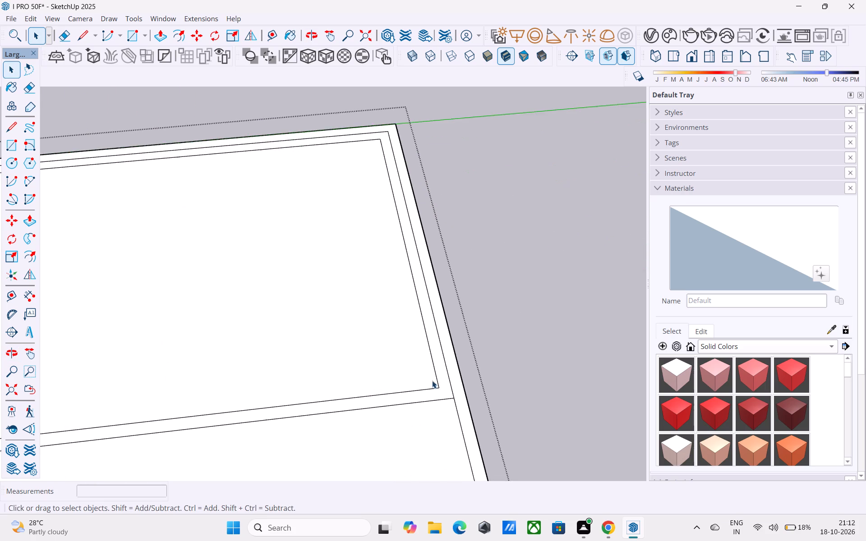
scroll(432, 381, up, 3)
key(l)
click(439, 385)
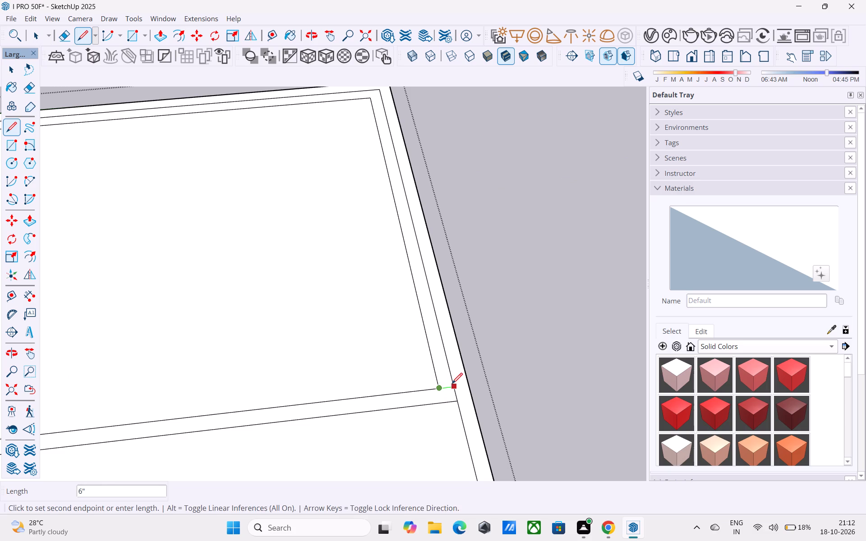
click(452, 385)
key(space)
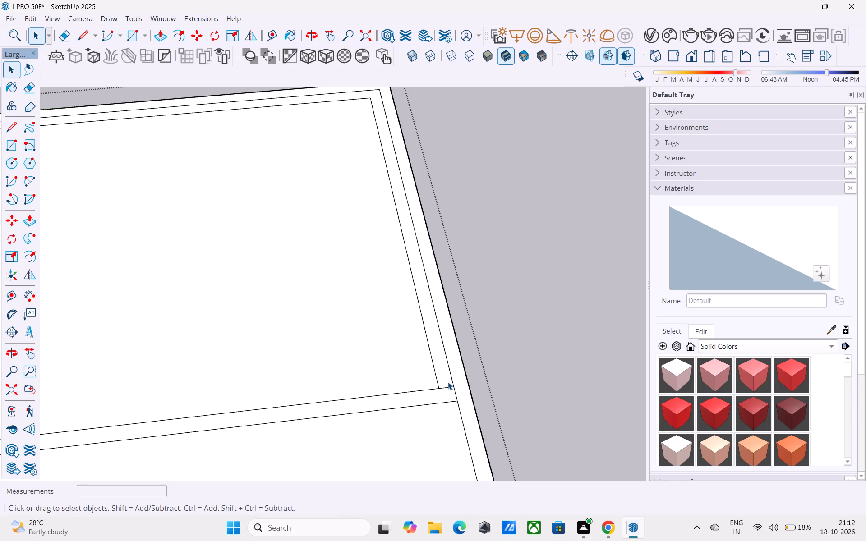
Erase the two offset edges of the largest room that run alongside the outer border.
scroll(448, 382, down, 6)
key(e)
click(438, 376)
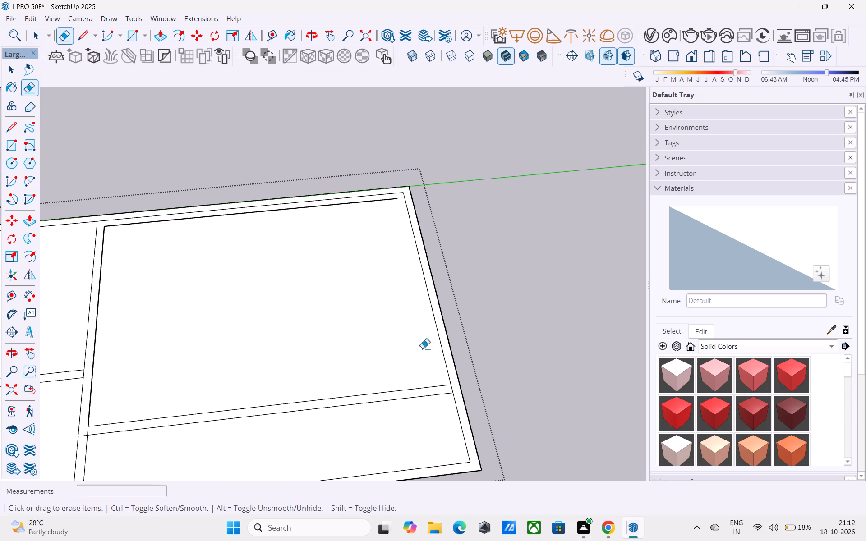
click(142, 222)
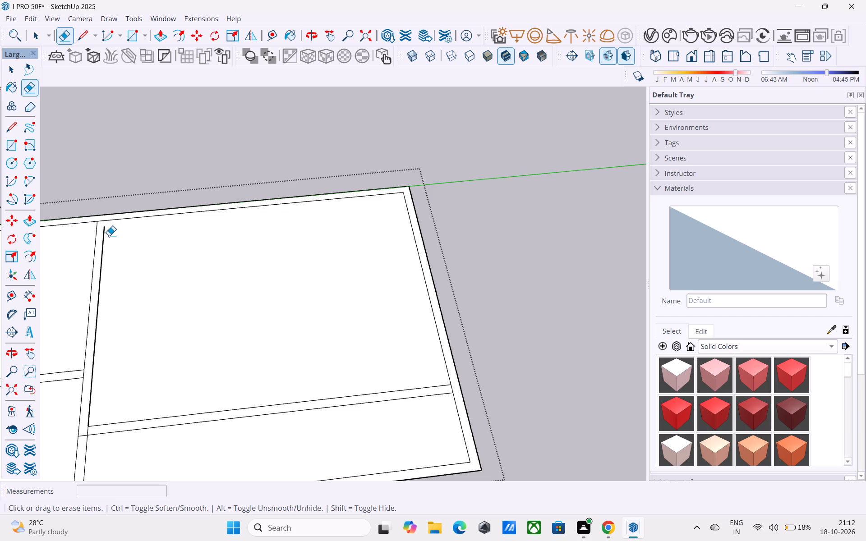
Extend the long dividing wall's two edges at the border, one to the outer edge and the other 6" to the inner border edge.
key(l)
scroll(90, 222, up, 2)
click(98, 222)
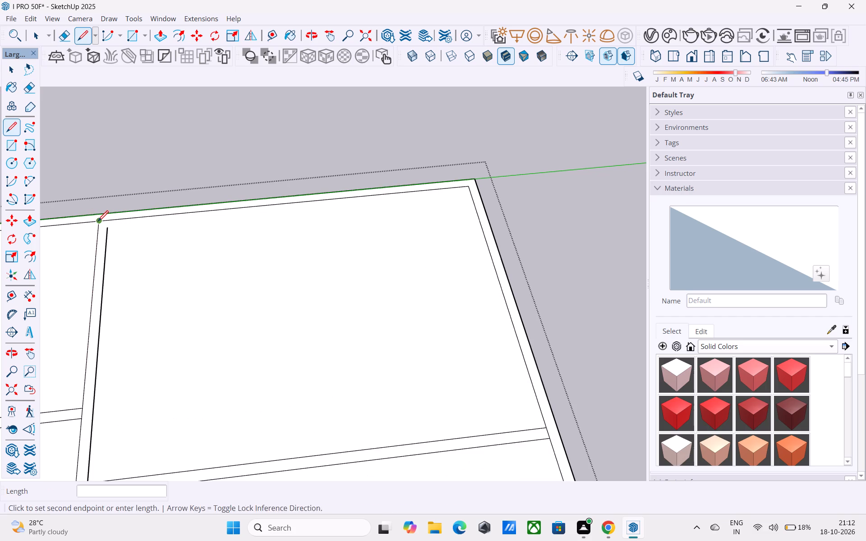
click(100, 213)
click(109, 227)
click(108, 221)
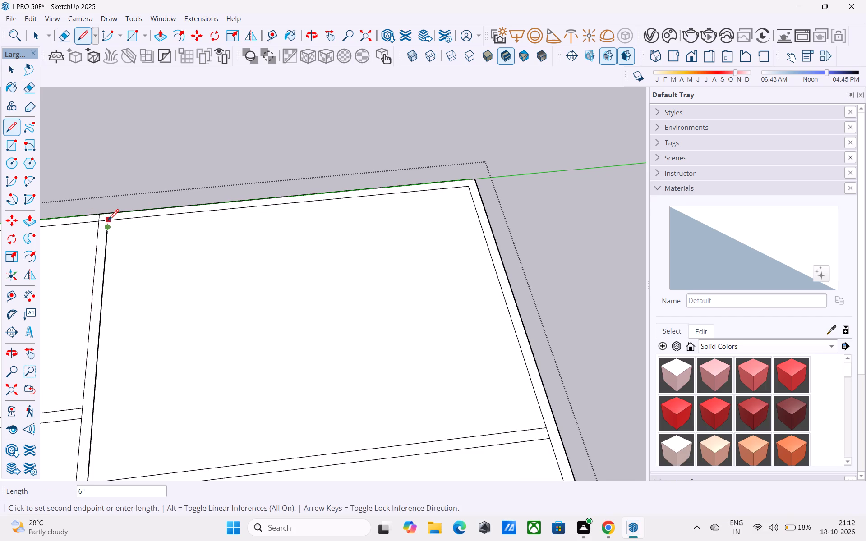
Erase the short inner border segment between the long dividing wall's two edges.
key(e)
scroll(105, 221, up, 3)
click(105, 221)
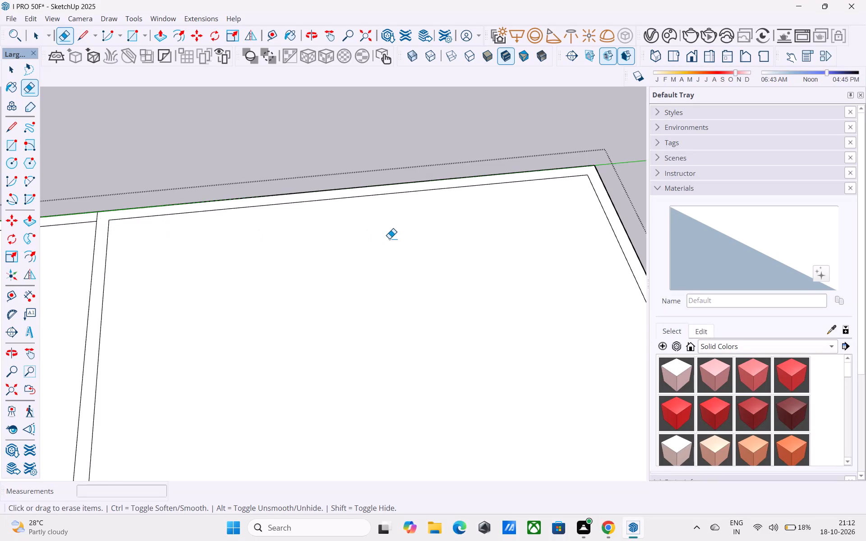
Erase the two short edges crossing the junction of the long dividing wall and the wall between the largest room and the strip.
scroll(389, 238, down, 3)
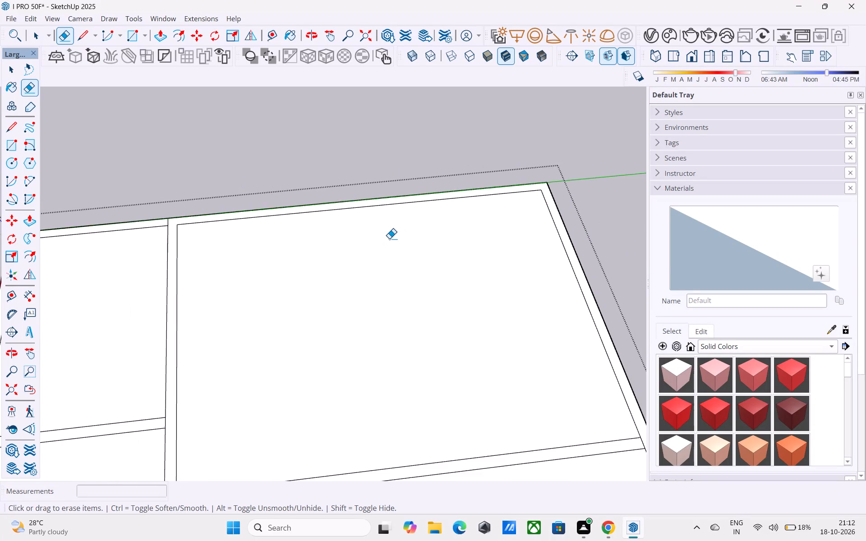
scroll(389, 238, down, 1)
scroll(339, 171, down, 5)
scroll(245, 364, up, 5)
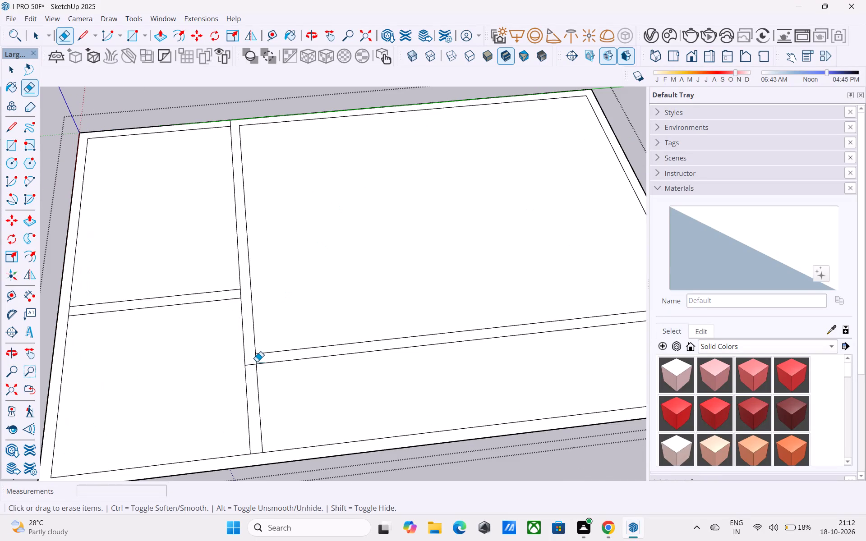
middle_drag(258, 362, 225, 353)
scroll(234, 352, up, 6)
click(234, 343)
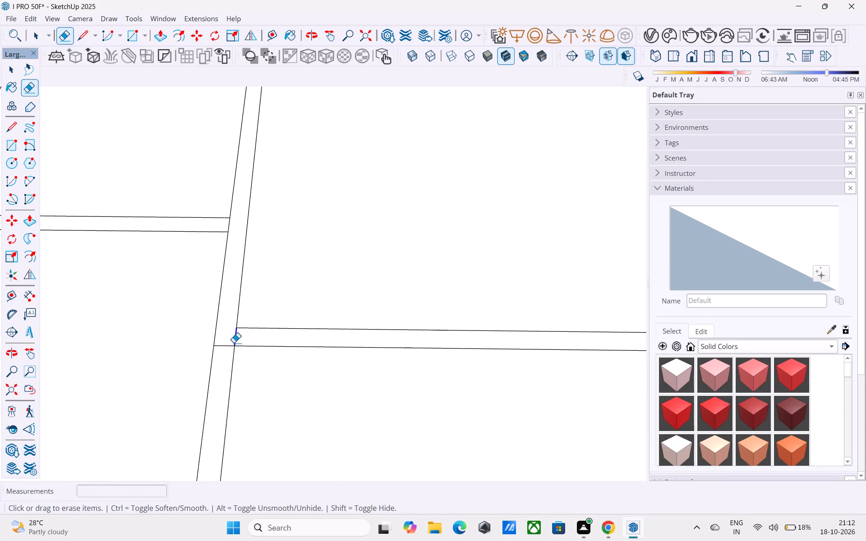
drag(220, 344, 217, 355)
Examine the wall layout from several angles and select the wall face to check for edges still splitting it.
middle_drag(237, 354, 269, 373)
scroll(238, 355, down, 5)
scroll(279, 374, down, 5)
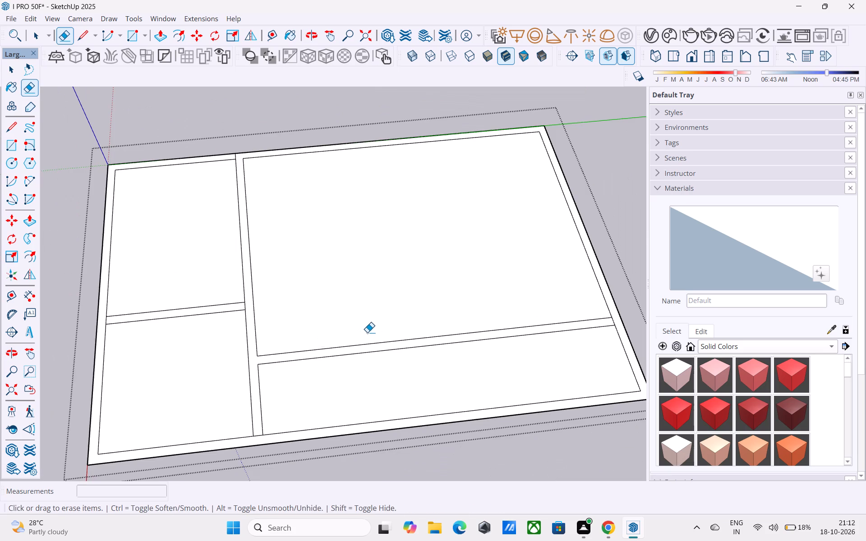
scroll(367, 332, down, 4)
middle_drag(364, 348, 232, 374)
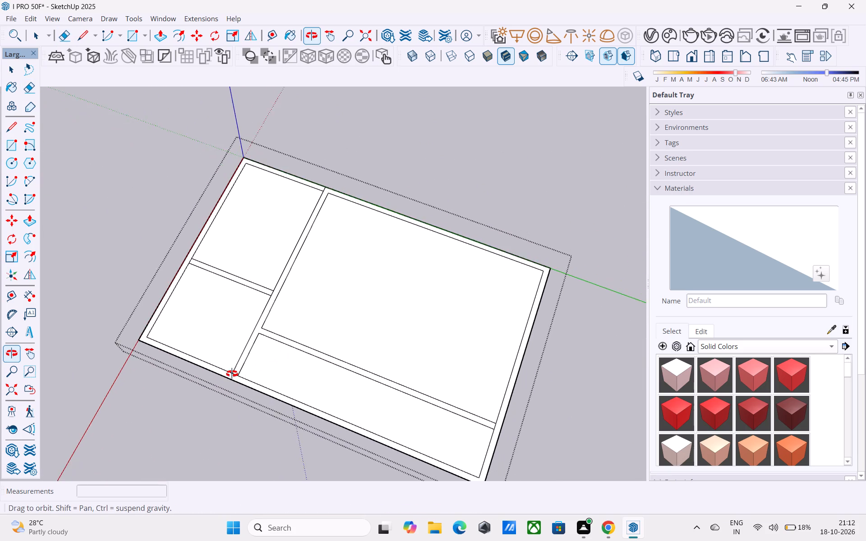
middle_drag(232, 374, 224, 377)
middle_drag(215, 377, 207, 373)
middle_drag(202, 365, 294, 353)
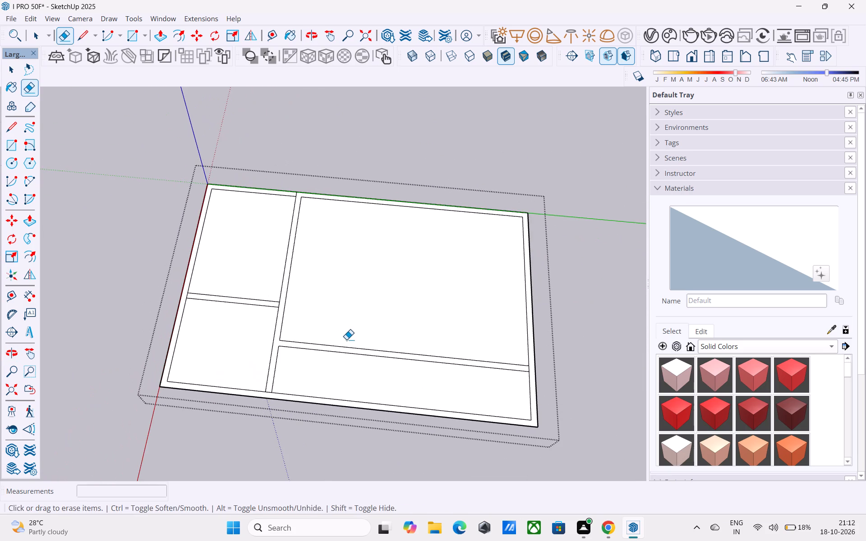
middle_drag(202, 349, 217, 346)
scroll(268, 321, up, 4)
scroll(120, 369, down, 5)
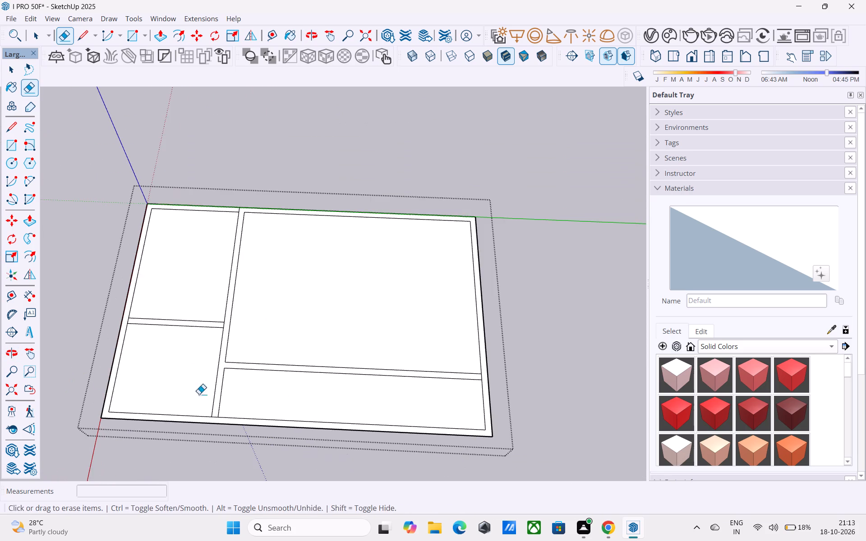
middle_drag(199, 394, 223, 368)
scroll(237, 364, up, 6)
key(space)
click(222, 378)
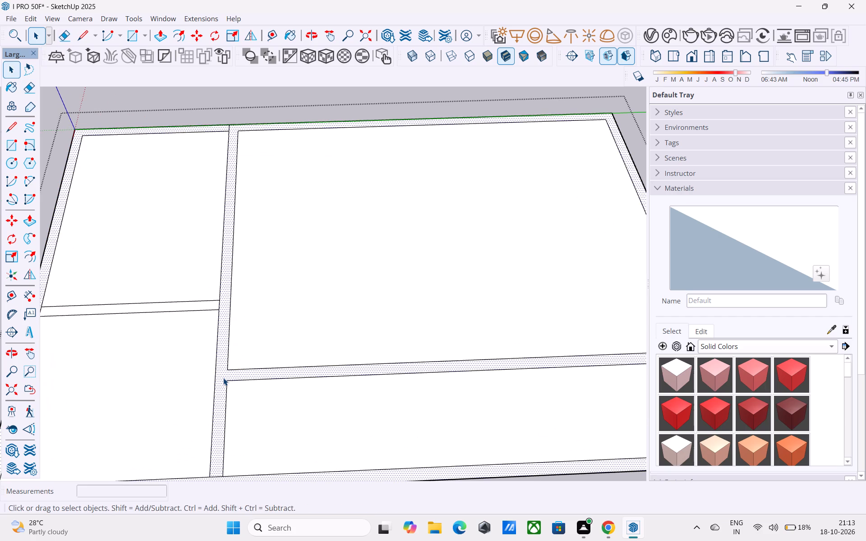
Erase the short edge where the wall between the two smaller rooms meets the long dividing wall.
key(e)
scroll(235, 307, up, 4)
click(213, 304)
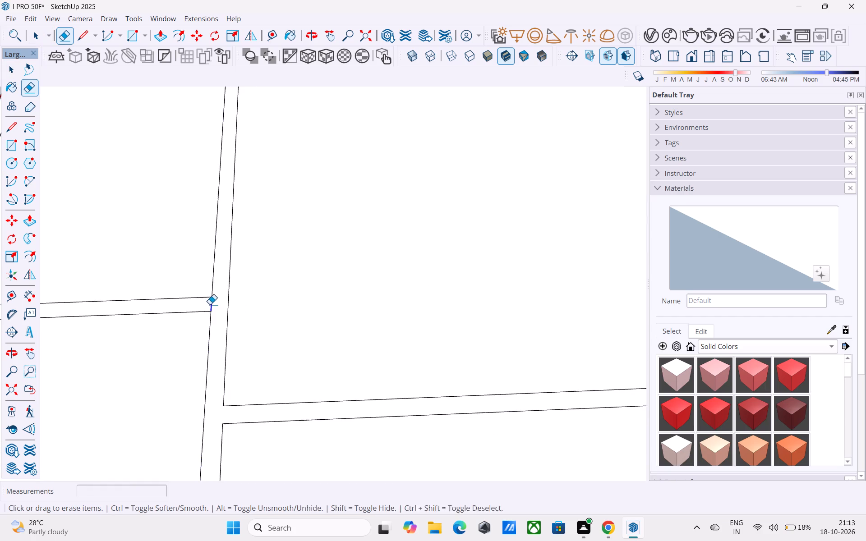
Push/Pull the joined wall face up 10'.
scroll(215, 307, down, 9)
key(space)
scroll(216, 328, up, 2)
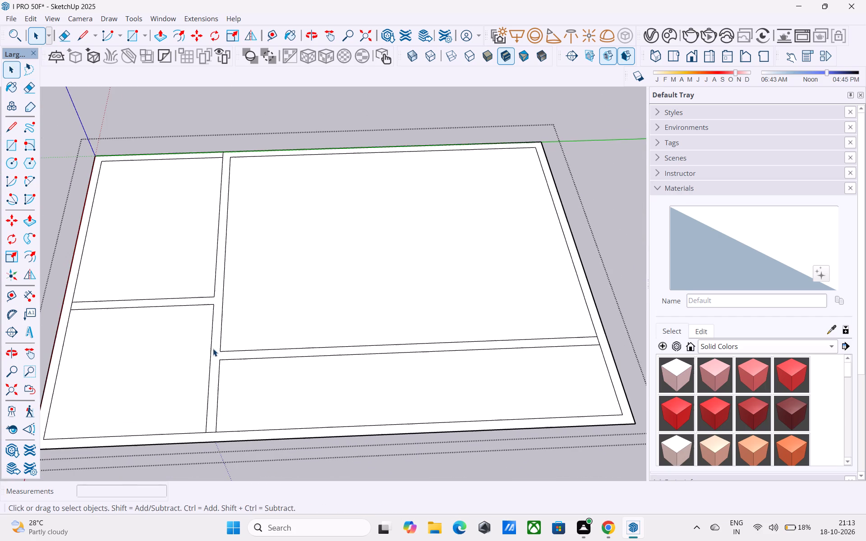
click(214, 349)
key(p)
click(214, 349)
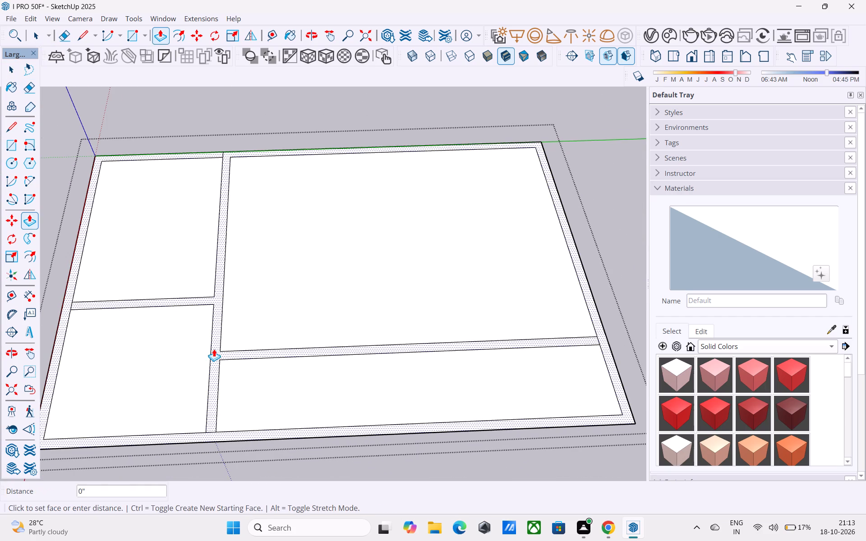
text(10')
key(Return)
key(space)
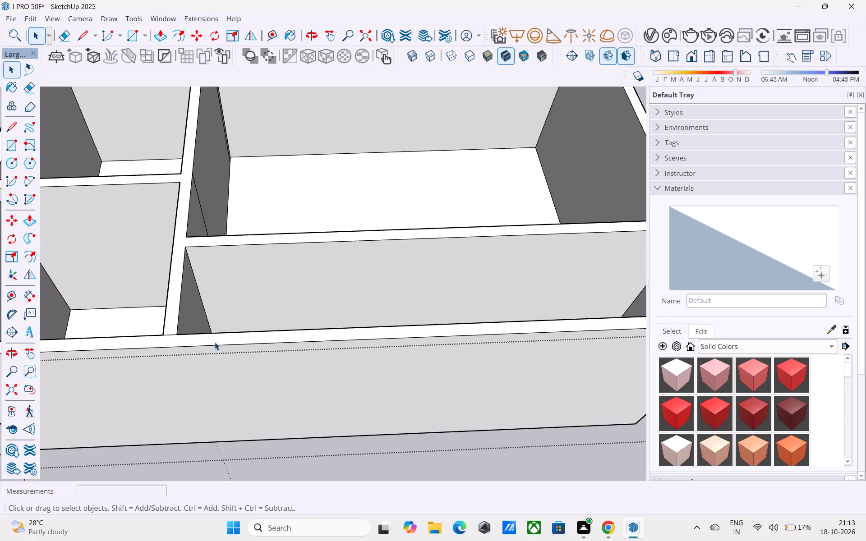
Examine the raised walls and the inside of the largest room from several angles for leftover edges.
scroll(215, 339, down, 6)
middle_drag(217, 337, 101, 472)
scroll(145, 443, down, 4)
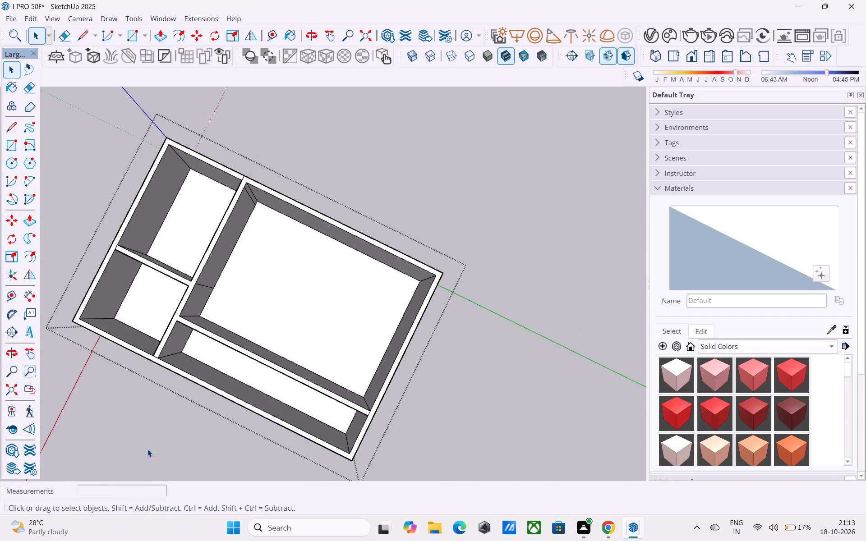
middle_drag(147, 449, 39, 342)
middle_drag(207, 332, 165, 317)
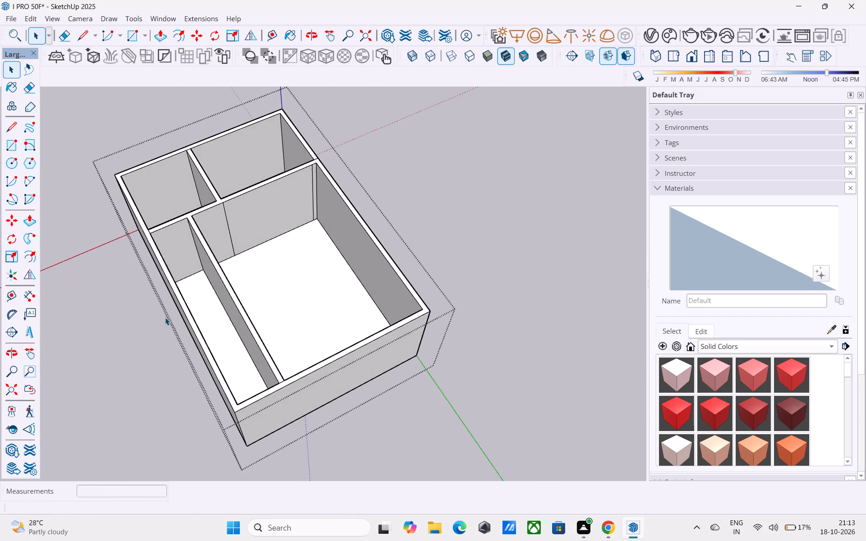
middle_drag(165, 317, 124, 290)
middle_drag(275, 304, 201, 278)
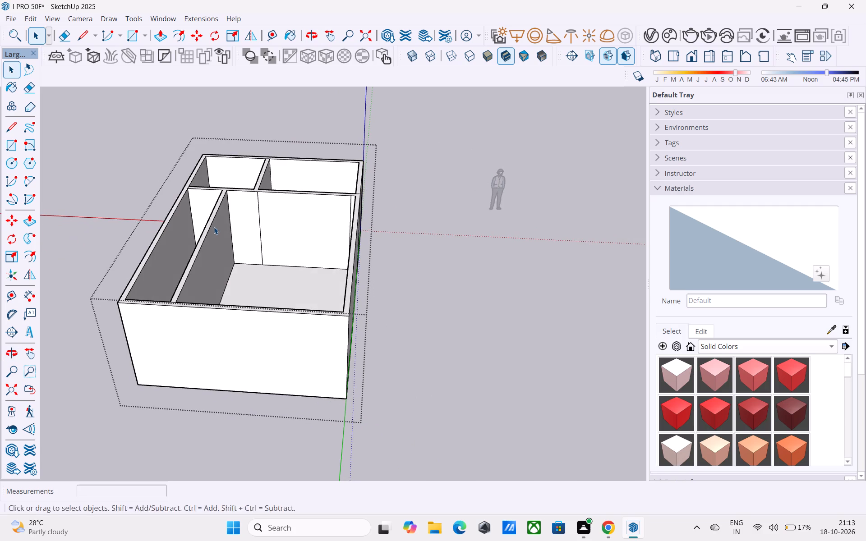
middle_drag(213, 226, 368, 293)
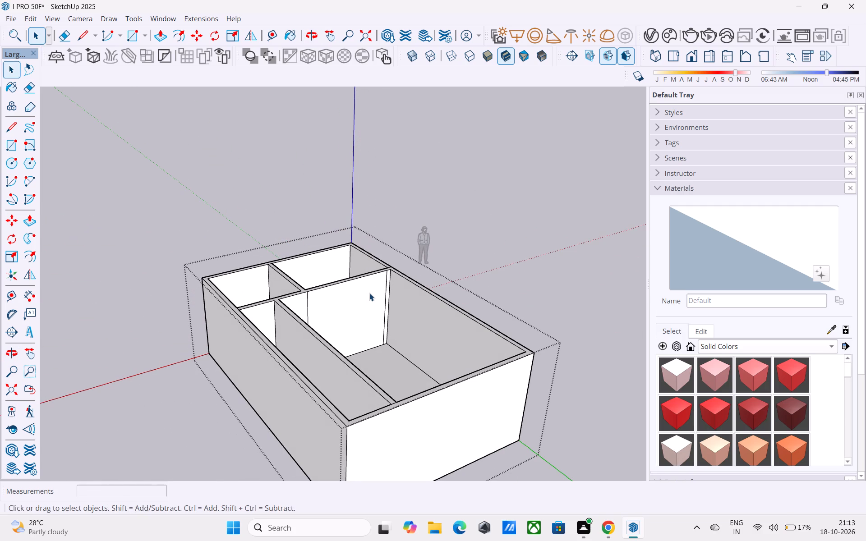
scroll(370, 293, down, 3)
middle_drag(370, 293, 271, 326)
scroll(291, 332, up, 4)
middle_drag(293, 332, 236, 322)
scroll(235, 322, up, 4)
middle_drag(235, 321, 299, 321)
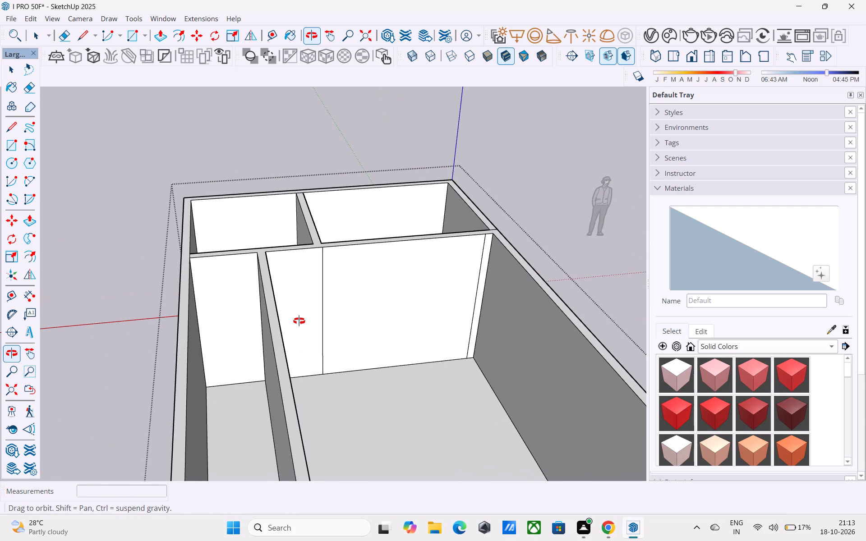
middle_drag(299, 321, 299, 321)
middle_drag(382, 322, 359, 313)
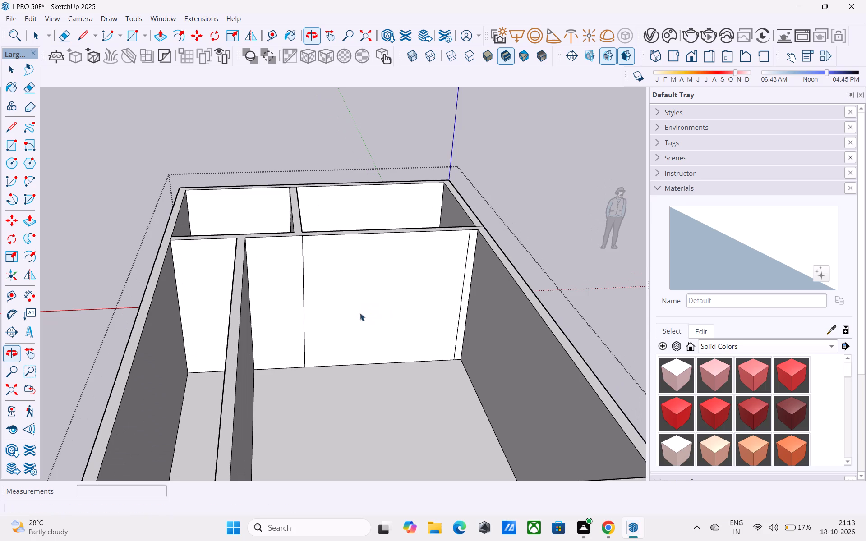
scroll(424, 300, down, 3)
middle_drag(424, 300, 334, 299)
scroll(254, 298, up, 3)
middle_drag(253, 297, 306, 297)
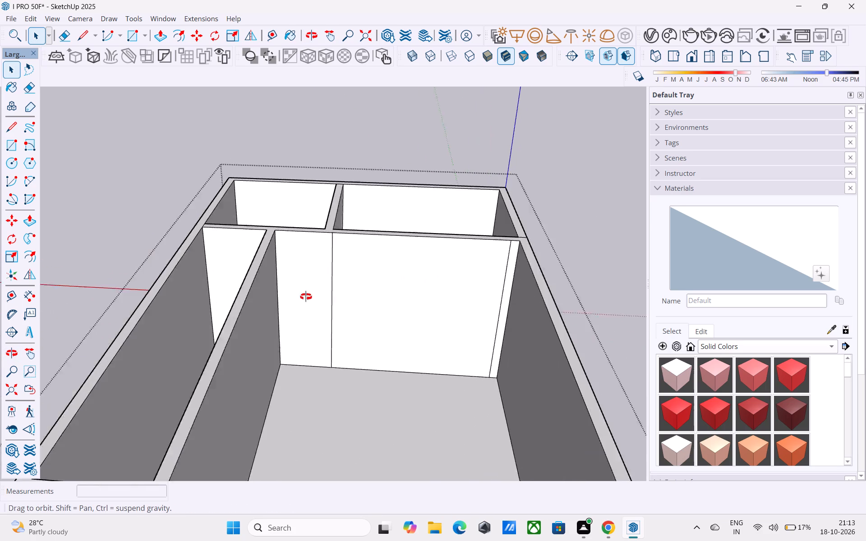
middle_drag(306, 297, 329, 298)
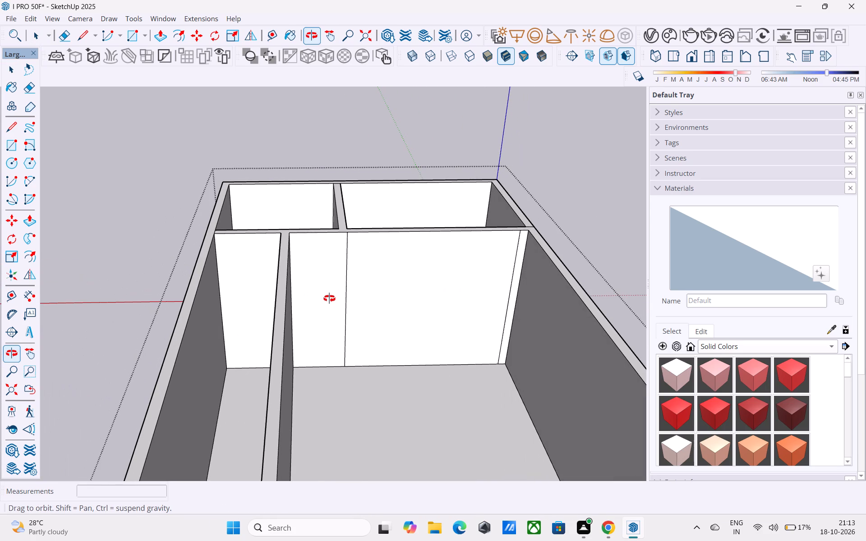
middle_drag(329, 298, 326, 297)
middle_drag(336, 302, 336, 304)
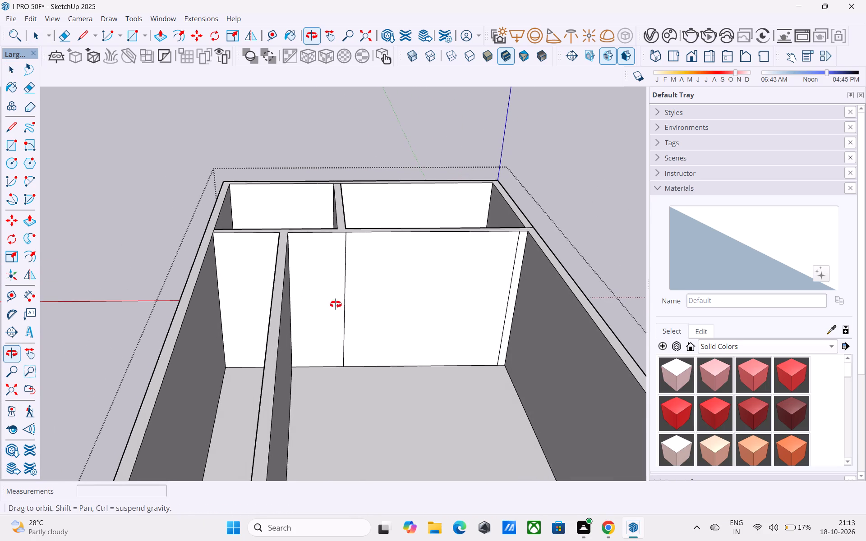
middle_drag(336, 304, 329, 308)
Erase the two leftover vertical edges on the largest room's wall shared with the smaller rooms.
key(e)
drag(355, 305, 339, 303)
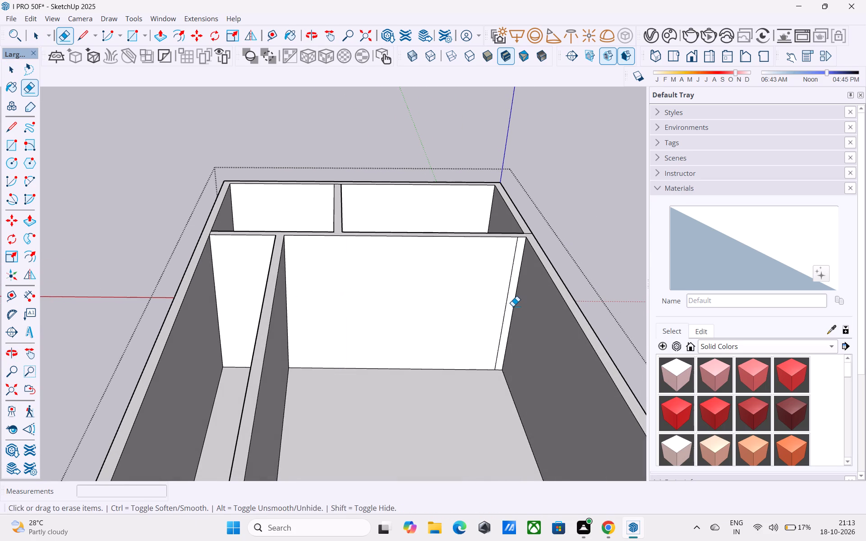
drag(512, 301, 507, 301)
Examine the building's outer walls and room interiors from all sides.
scroll(291, 360, down, 3)
middle_drag(291, 360, 453, 358)
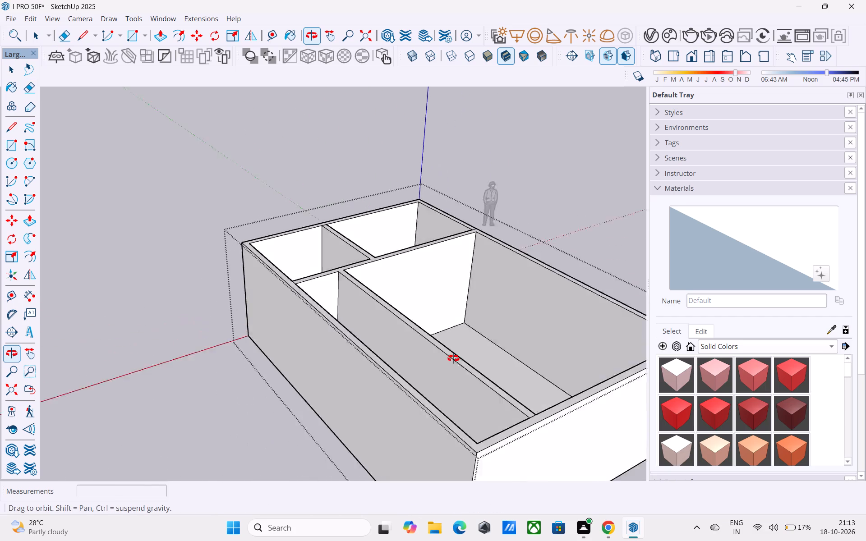
middle_drag(453, 358, 535, 358)
scroll(297, 333, down, 4)
middle_drag(270, 340, 756, 366)
middle_drag(333, 288, 488, 275)
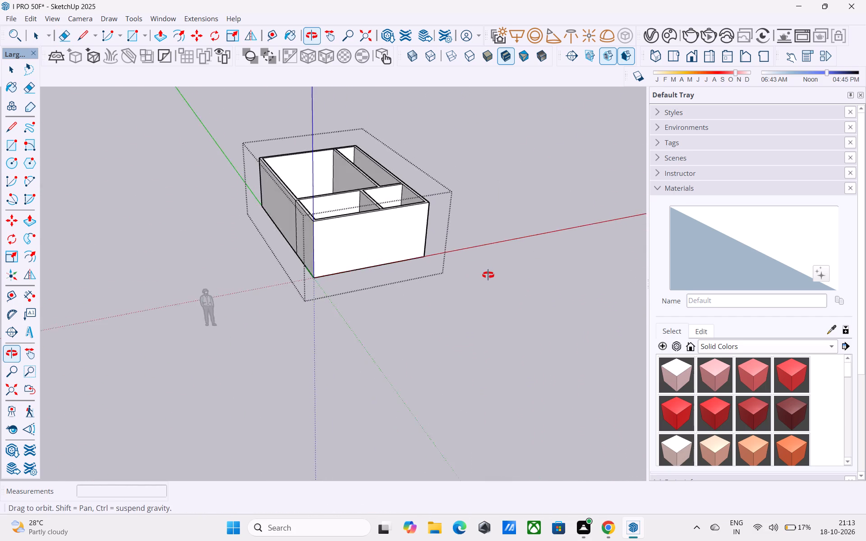
middle_drag(488, 275, 89, 316)
scroll(204, 305, up, 4)
scroll(64, 247, down, 5)
middle_drag(446, 284, 167, 245)
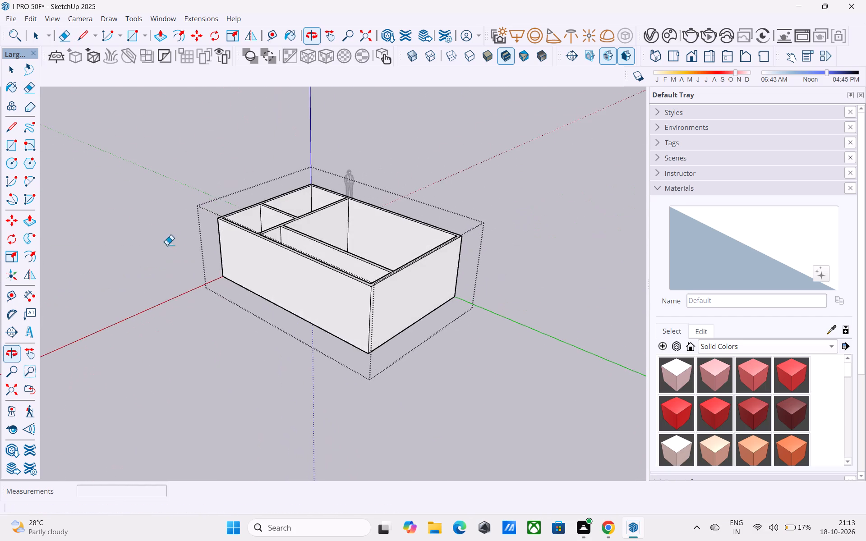
middle_drag(323, 247, 393, 321)
scroll(177, 250, down, 5)
middle_drag(306, 278, 411, 328)
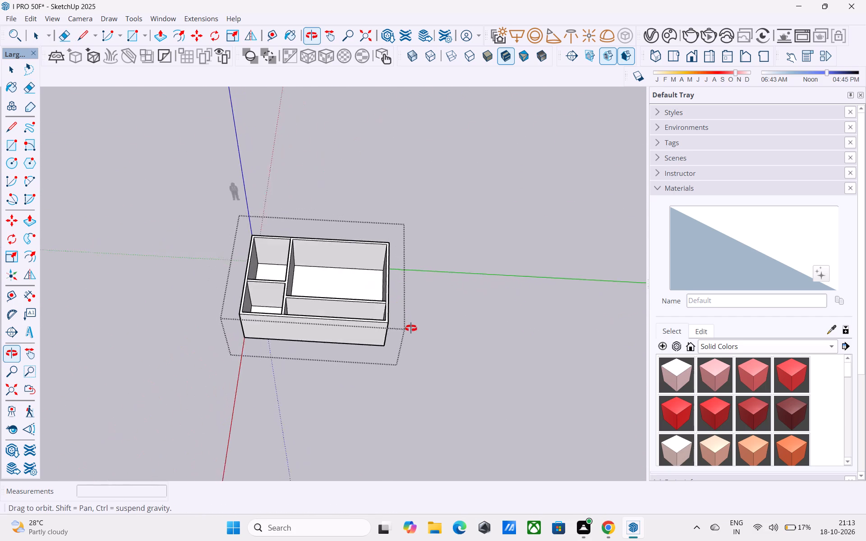
middle_drag(411, 328, 411, 329)
Draw a 6" line across the outer wall's top from the strip room's inner corner, beside the largest room, to the outer edge.
scroll(408, 324, up, 10)
scroll(375, 264, up, 2)
key(l)
scroll(382, 260, up, 2)
click(384, 258)
click(396, 259)
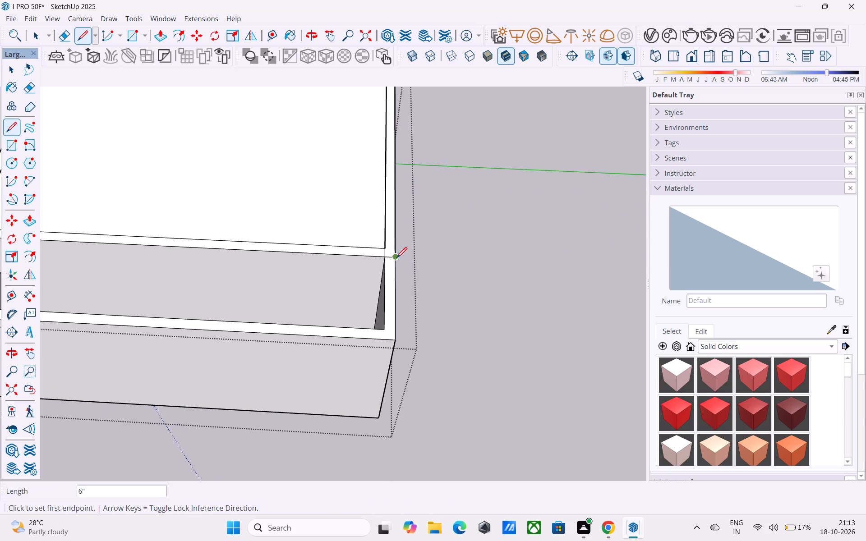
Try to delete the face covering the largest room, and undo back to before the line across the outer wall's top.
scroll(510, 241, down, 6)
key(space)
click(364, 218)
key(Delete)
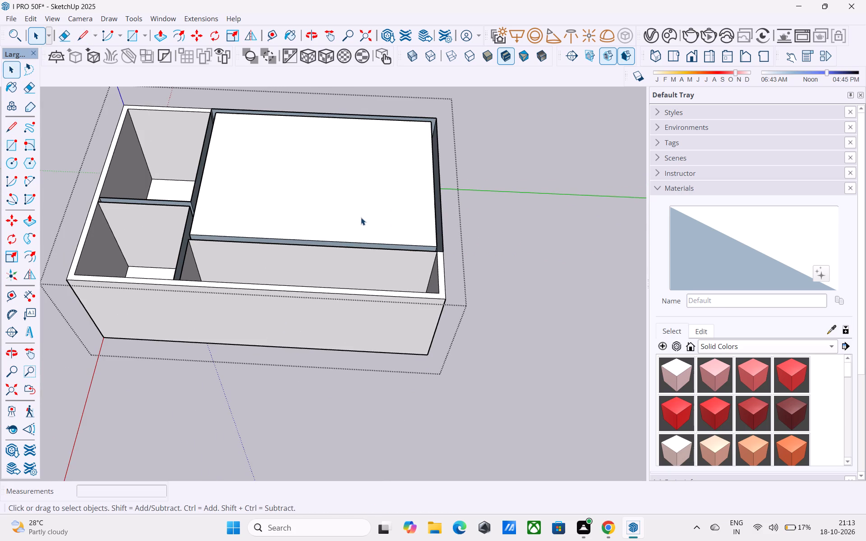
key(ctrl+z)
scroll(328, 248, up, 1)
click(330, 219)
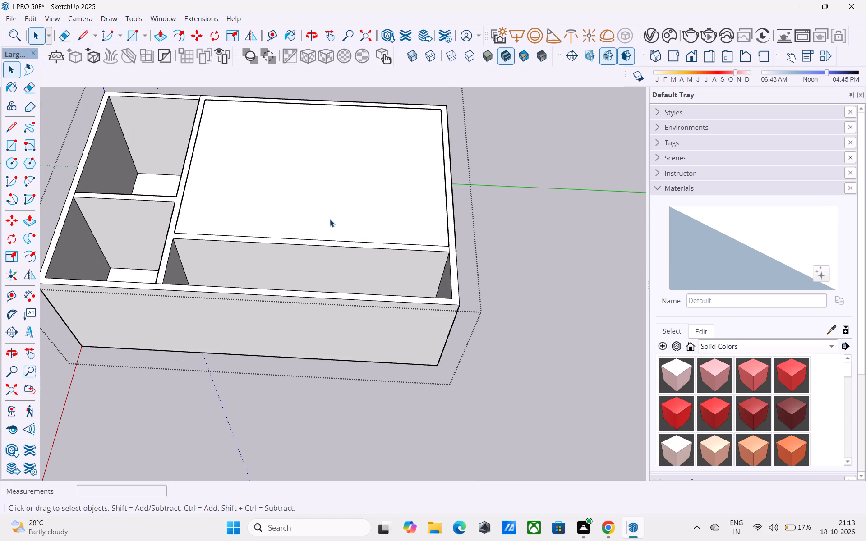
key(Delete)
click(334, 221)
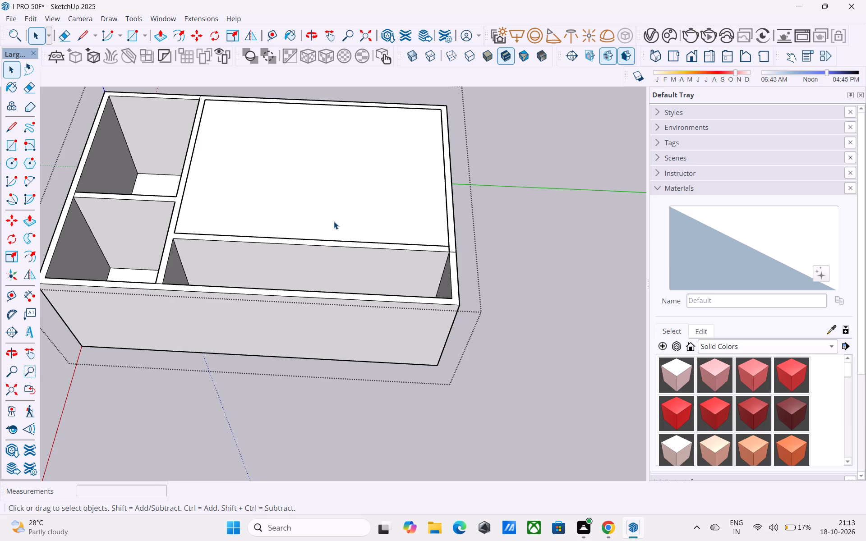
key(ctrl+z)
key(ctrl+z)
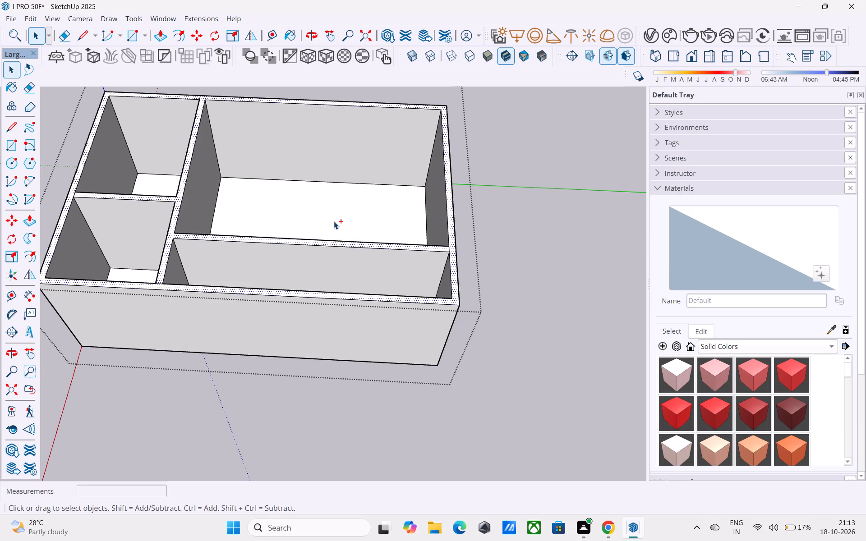
Redraw the line across the outer wall's top from the strip room's inner corner, beside the largest room, to the outer edge.
middle_drag(334, 221, 330, 247)
scroll(237, 237, down, 2)
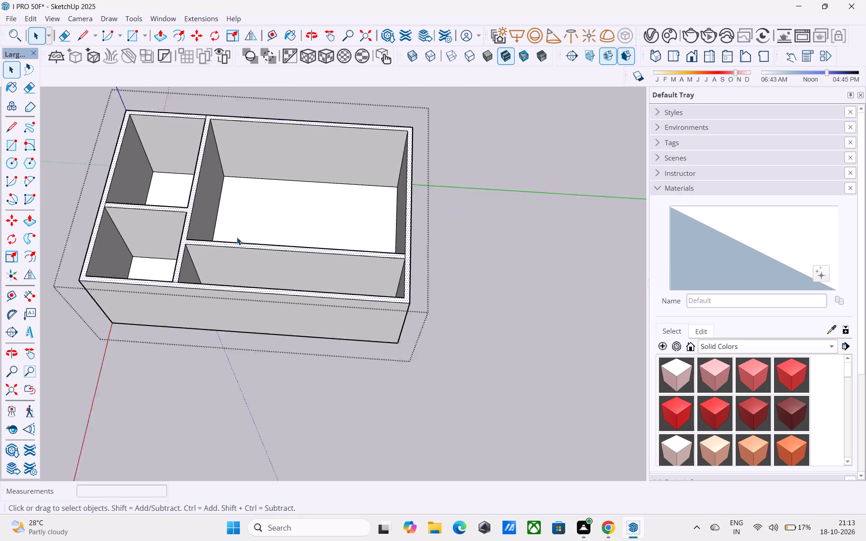
scroll(237, 237, down, 2)
scroll(398, 262, up, 6)
middle_drag(368, 243, 373, 265)
scroll(371, 263, up, 4)
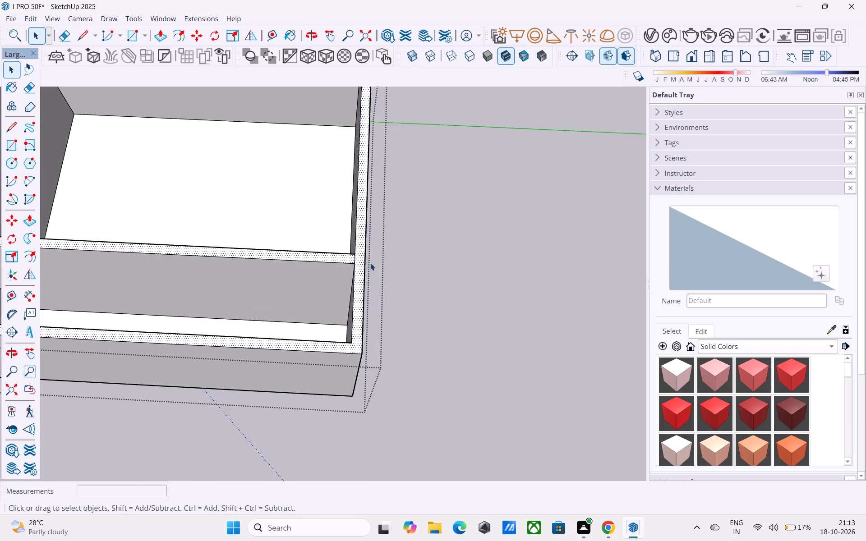
scroll(370, 263, up, 2)
key(e)
click(347, 259)
key(space)
key(l)
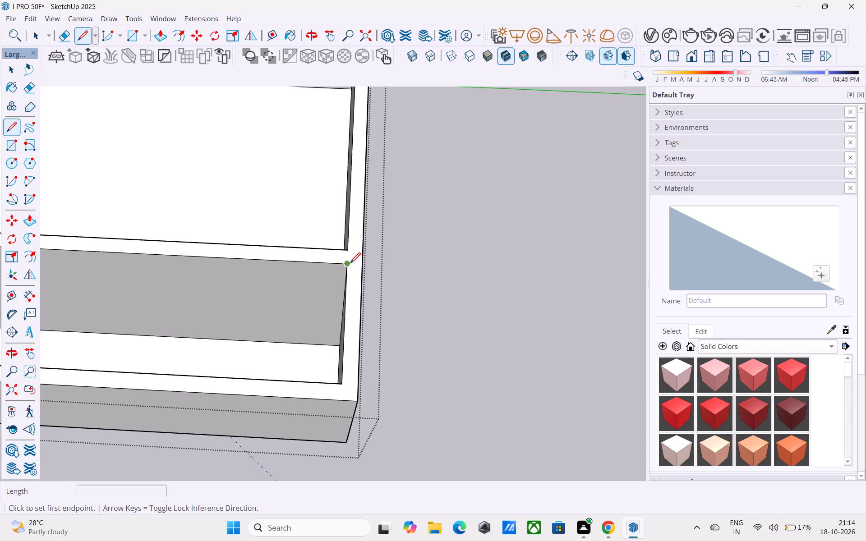
click(350, 264)
click(361, 264)
scroll(421, 288, down, 9)
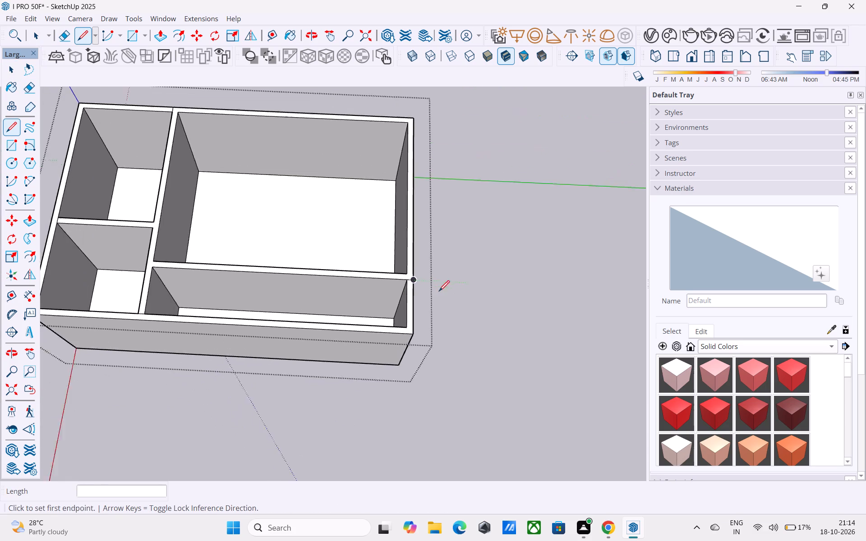
Draw a 6" line across the top of the wall between the strip room and the adjacent small room, from the strip room's inner corner.
scroll(439, 292, down, 1)
scroll(170, 268, up, 6)
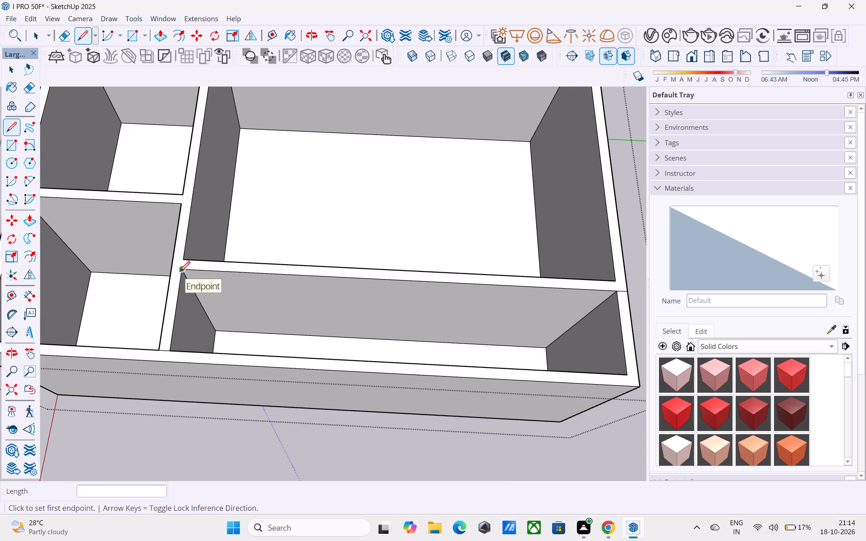
scroll(180, 273, up, 4)
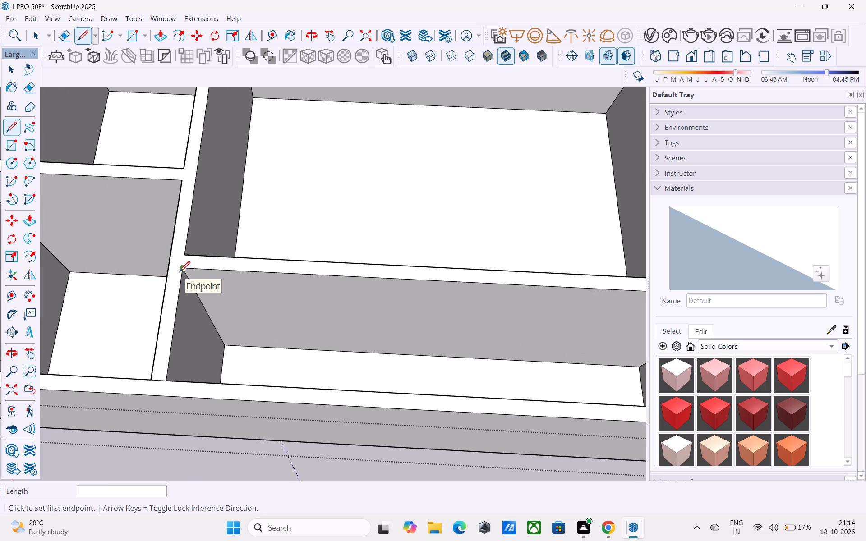
click(180, 271)
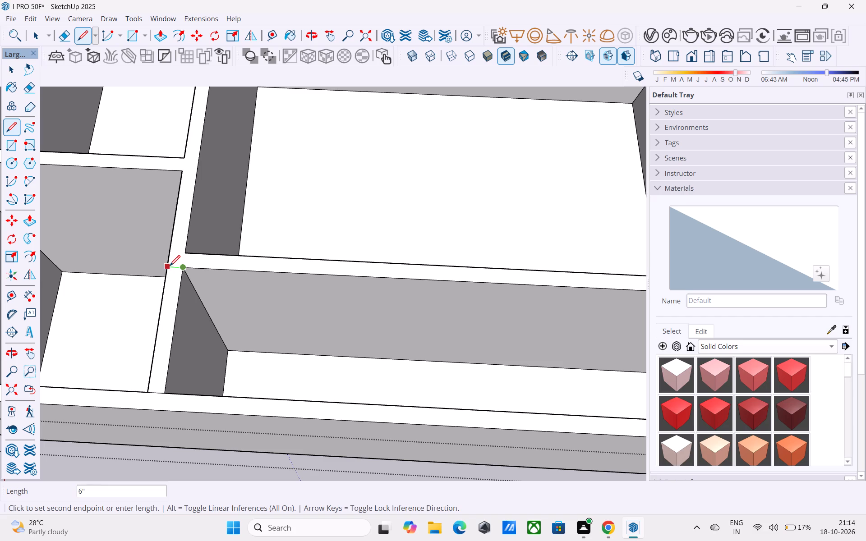
click(170, 267)
Draw a line across the outer wall's top from the small room's inner corner, beside the strip room, to the outer edge.
scroll(171, 270, down, 6)
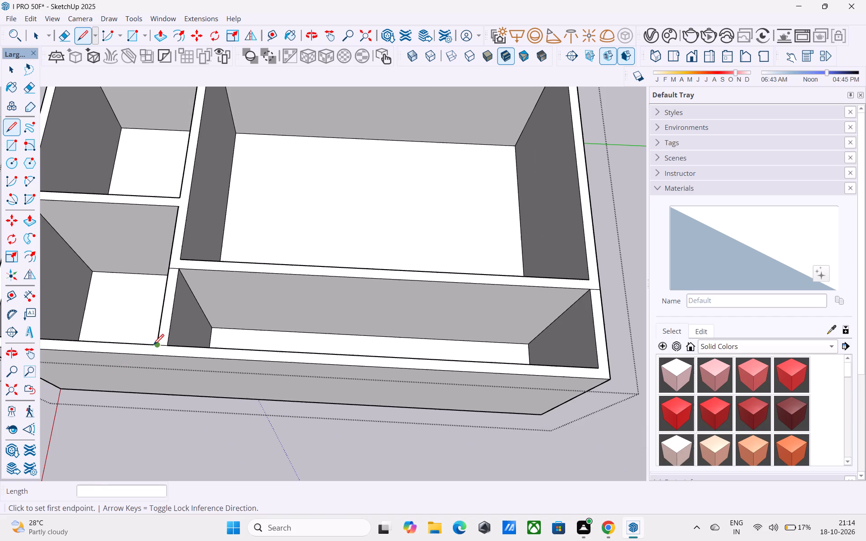
scroll(154, 346, down, 4)
click(154, 346)
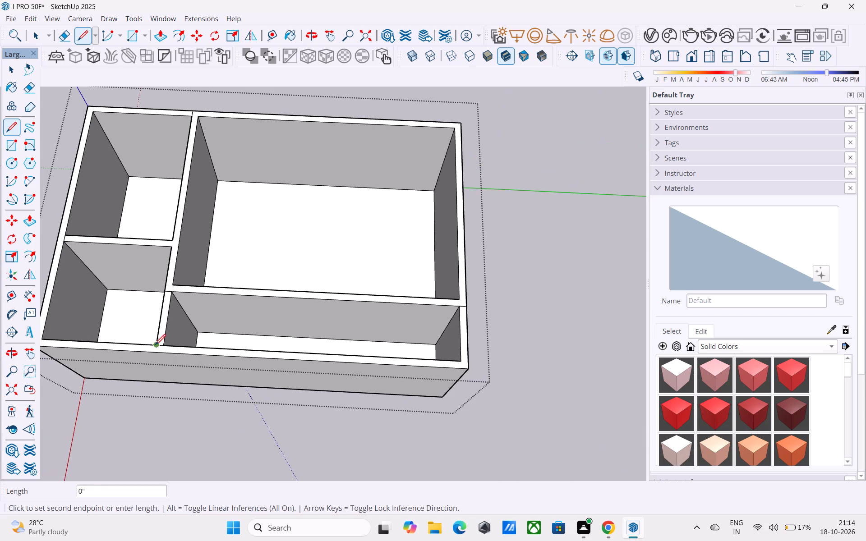
click(157, 353)
key(space)
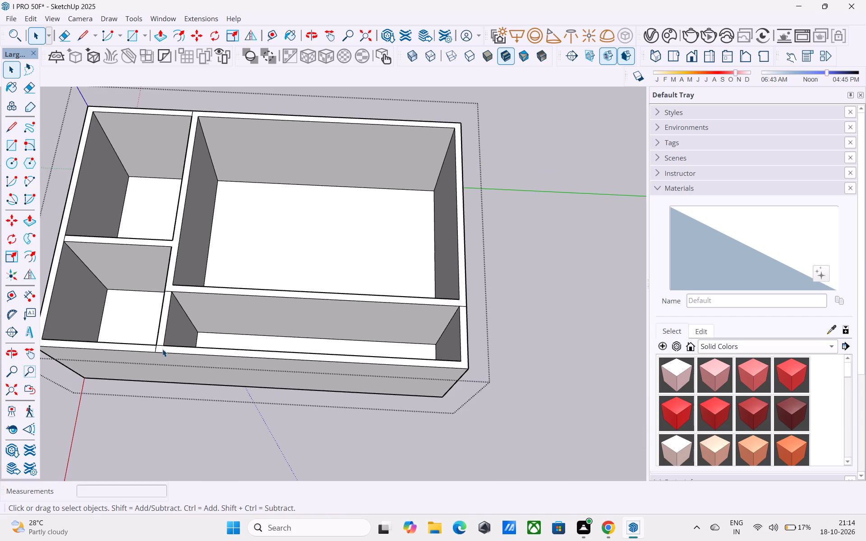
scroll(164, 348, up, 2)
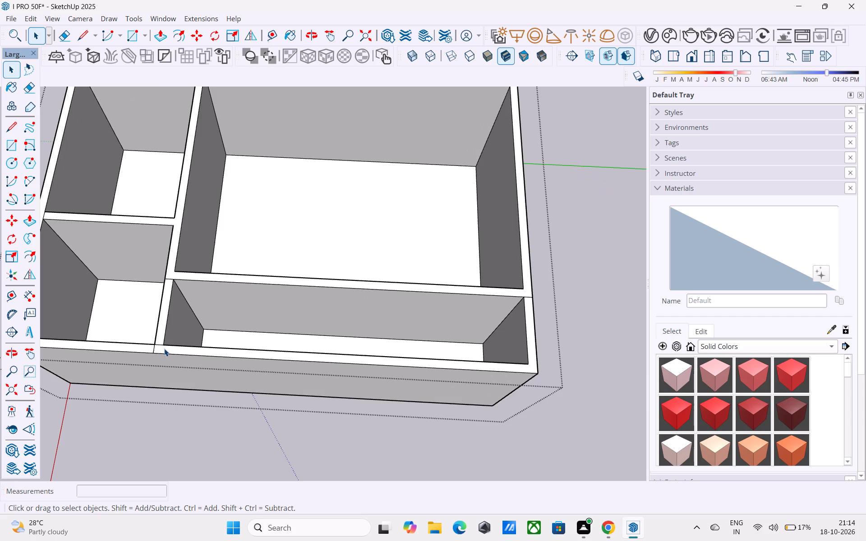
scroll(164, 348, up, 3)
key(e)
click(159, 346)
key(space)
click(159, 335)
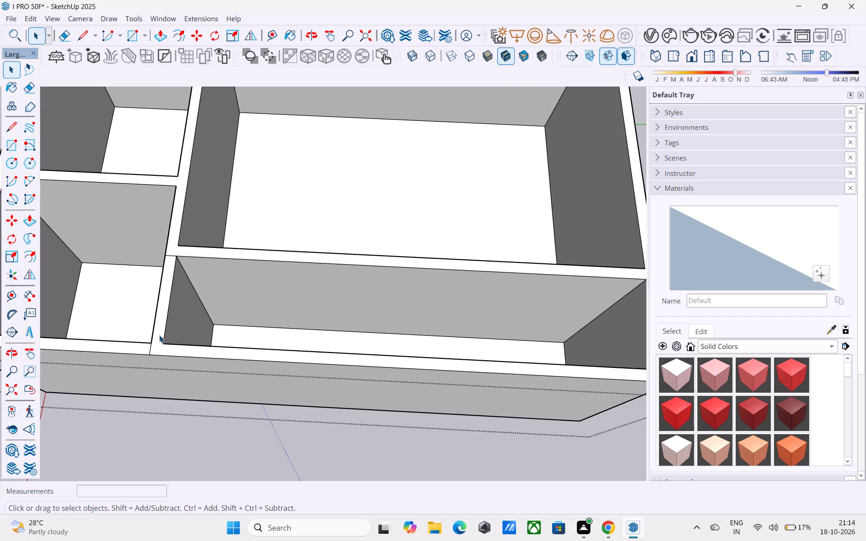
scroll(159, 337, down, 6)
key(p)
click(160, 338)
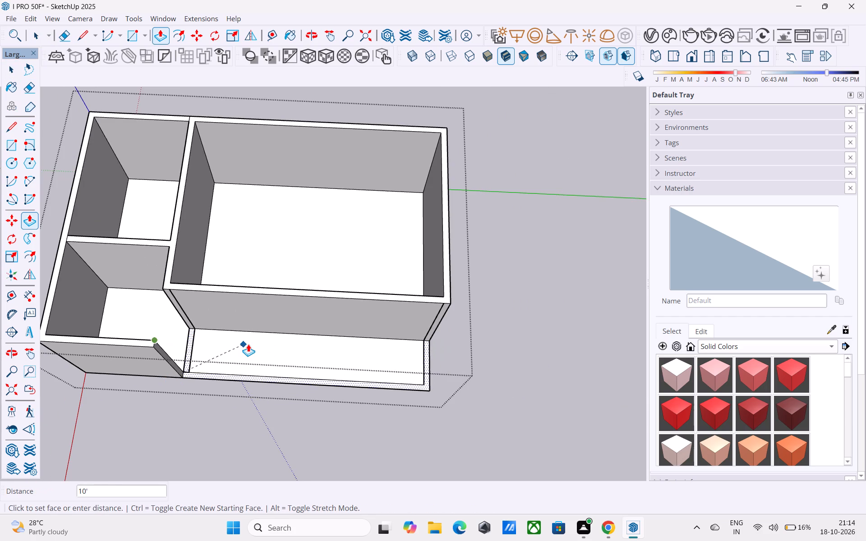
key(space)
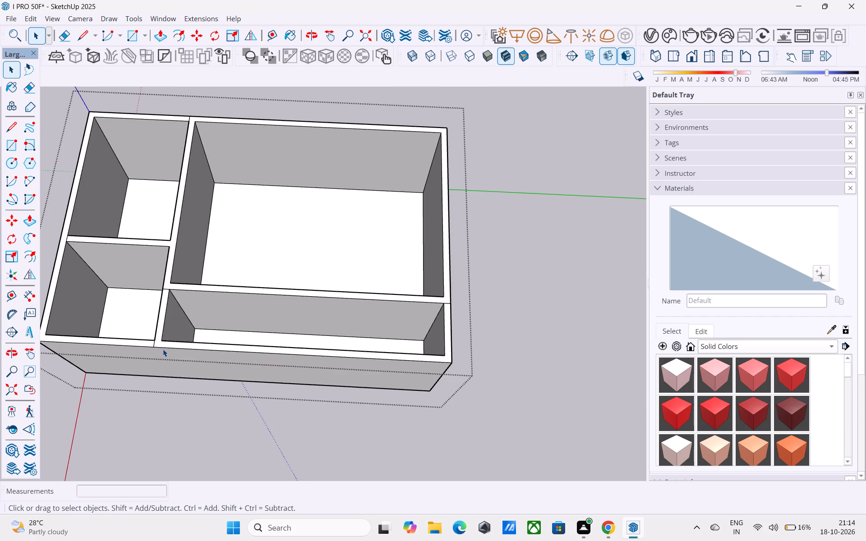
Draw a line across the outer wall's top from the strip room's inner corner, beside the small room, to the outer edge.
scroll(160, 343, up, 3)
key(l)
scroll(160, 343, up, 2)
click(160, 343)
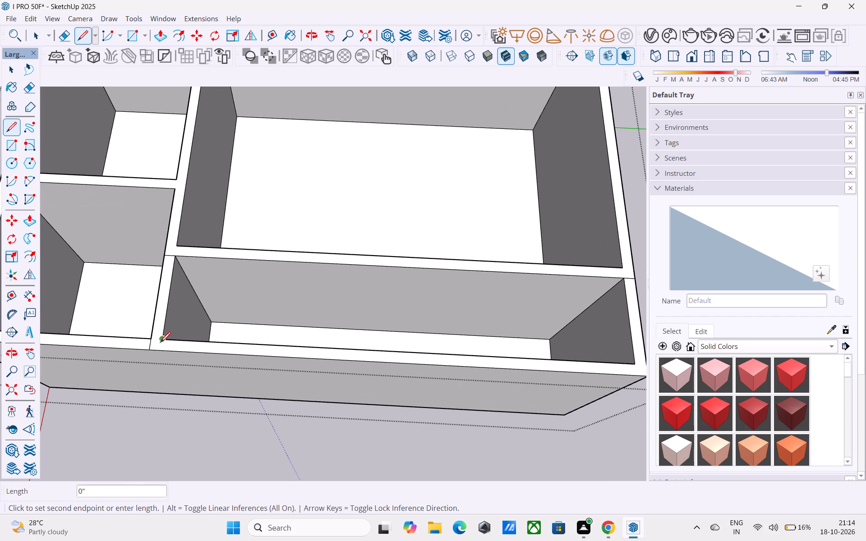
click(162, 350)
Push the top face of the strip room's outer walls down 10' to open the strip area.
key(space)
click(166, 348)
scroll(166, 348, down, 4)
key(p)
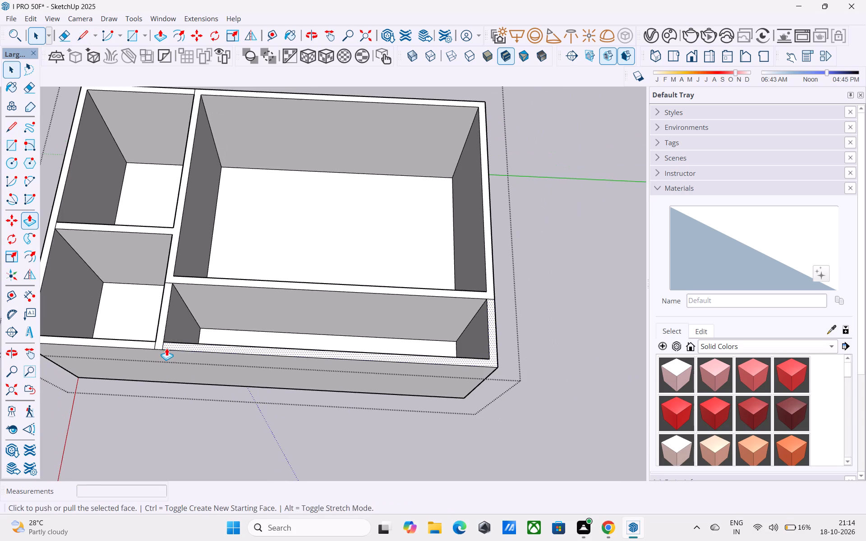
click(167, 348)
click(273, 366)
Examine the opened strip area and the remaining walls from several angles.
middle_drag(255, 313, 203, 175)
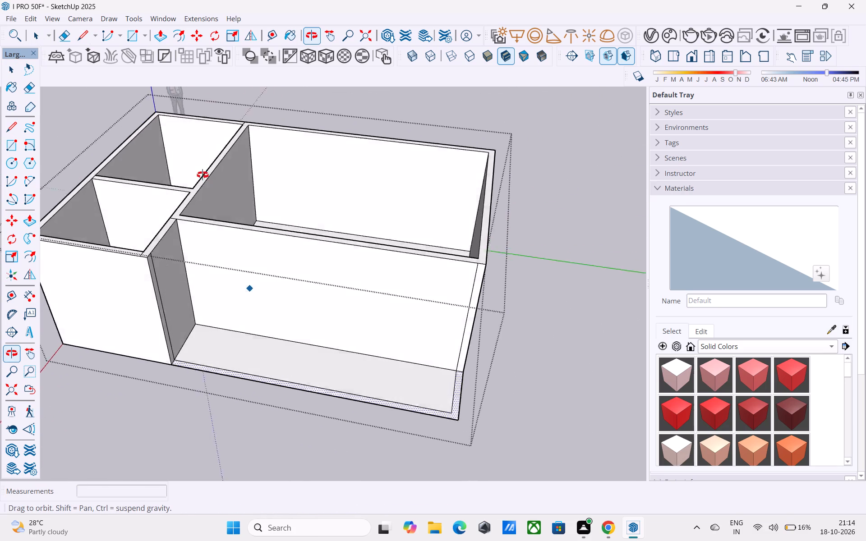
middle_drag(203, 175, 378, 147)
scroll(392, 147, down, 5)
middle_drag(275, 402, 235, 346)
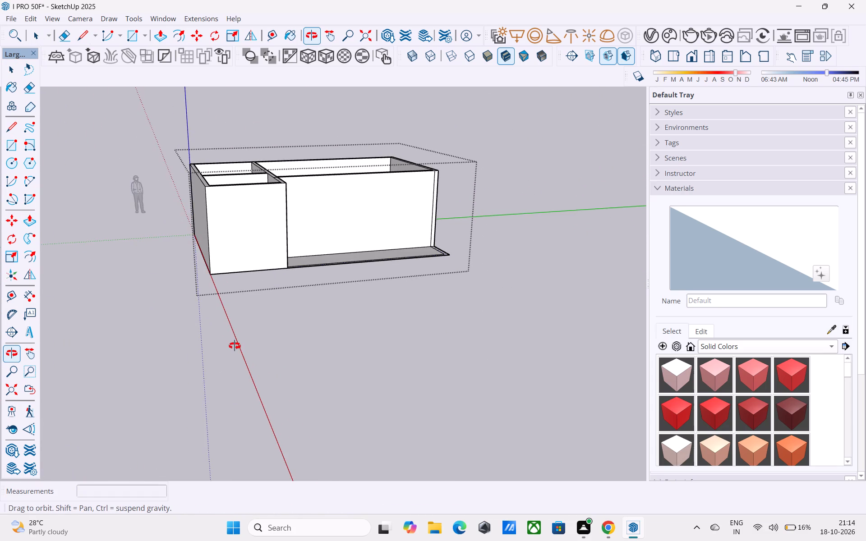
middle_drag(235, 346, 238, 336)
scroll(279, 344, down, 4)
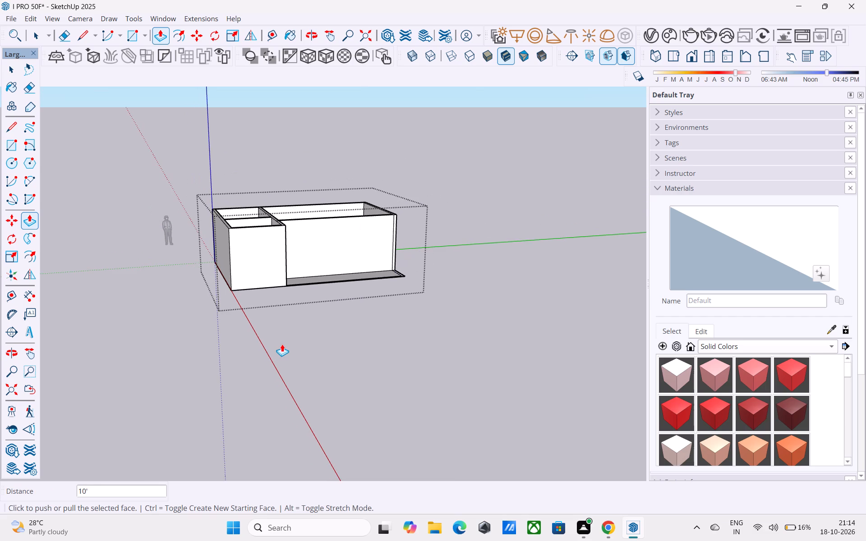
scroll(282, 344, down, 2)
middle_drag(282, 344, 163, 331)
scroll(363, 214, up, 6)
middle_drag(365, 210, 388, 215)
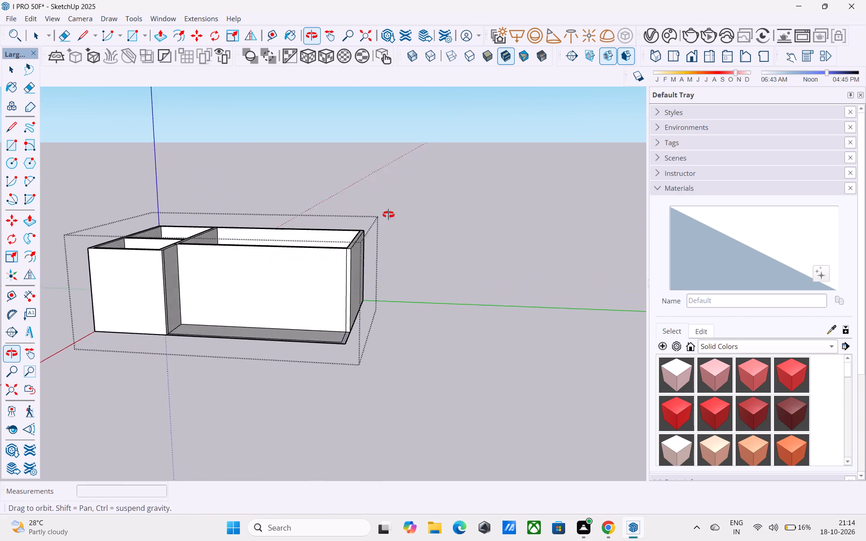
middle_drag(388, 215, 445, 349)
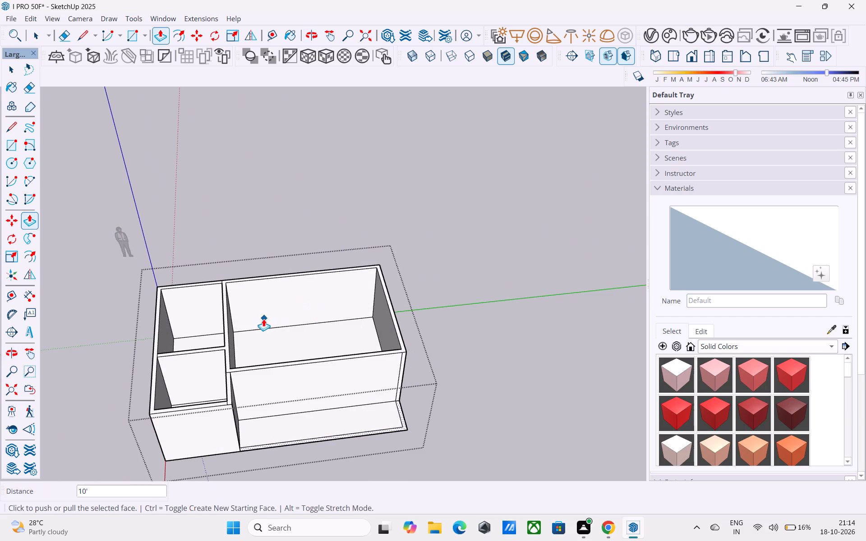
key(space)
middle_drag(256, 322, 257, 239)
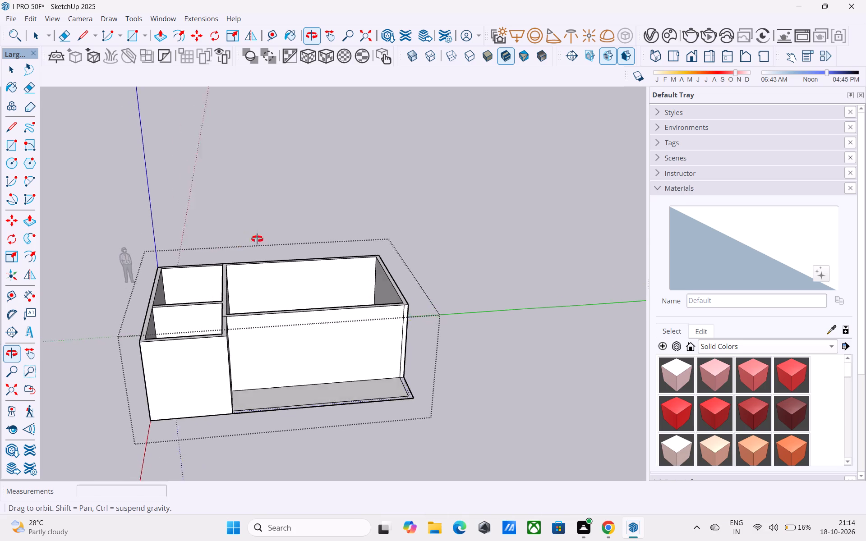
middle_drag(257, 239, 225, 324)
Draw a 14' 6" by 20' 6" rectangle over the largest room between opposite inner corners of its wall tops.
scroll(223, 291, up, 5)
key(r)
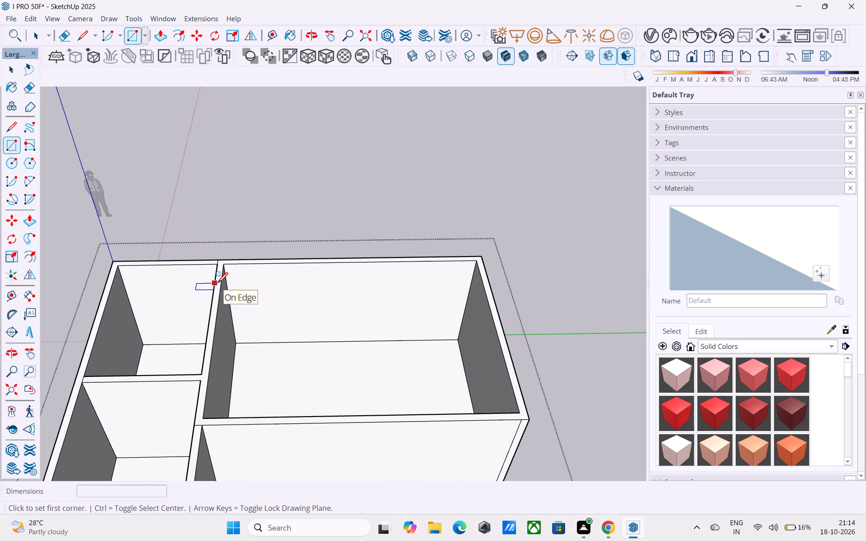
shift+middle_drag(217, 284, 174, 285)
click(181, 265)
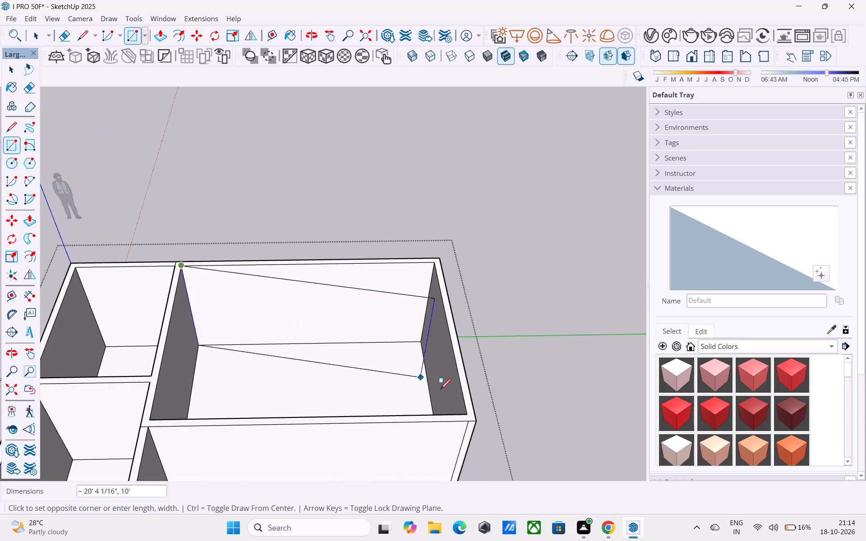
click(468, 413)
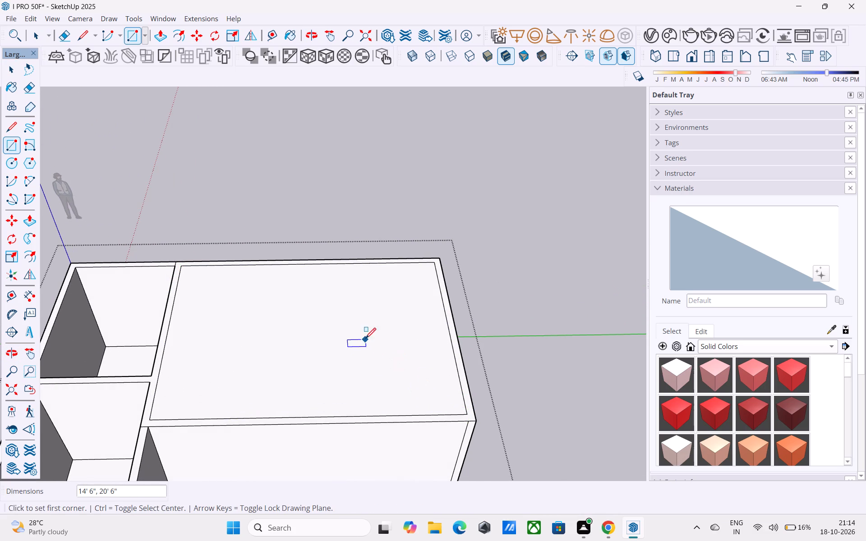
Reverse the face covering the largest room.
key(space)
click(365, 339)
right_click(365, 339)
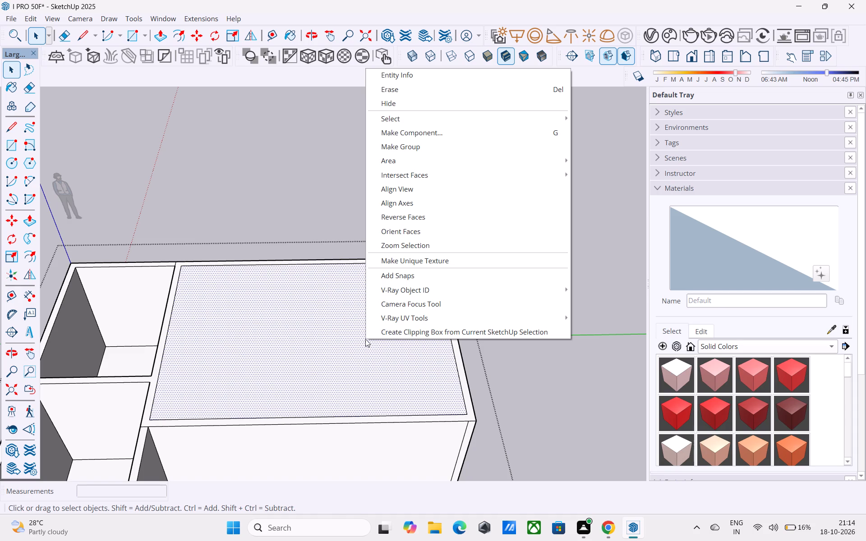
click(405, 220)
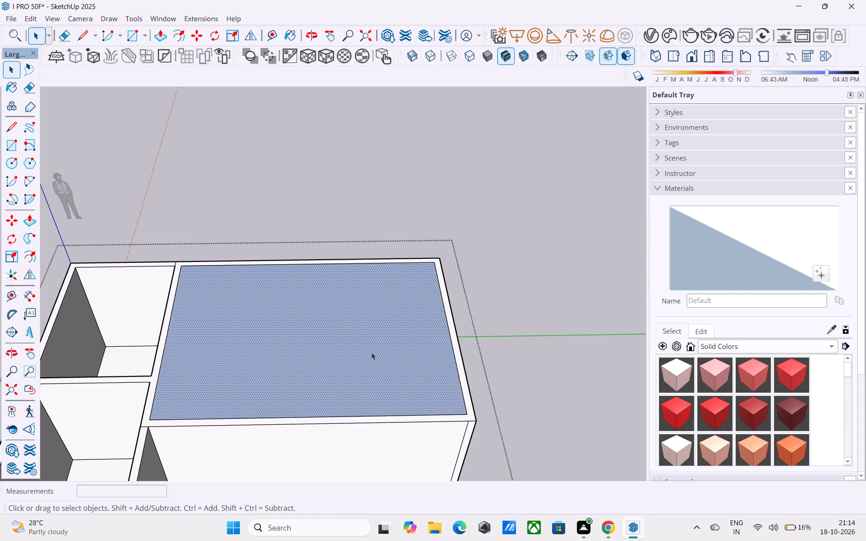
Draw a 6" vertical line upward from the covering face's corner farthest from the small rooms and the strip area.
key(l)
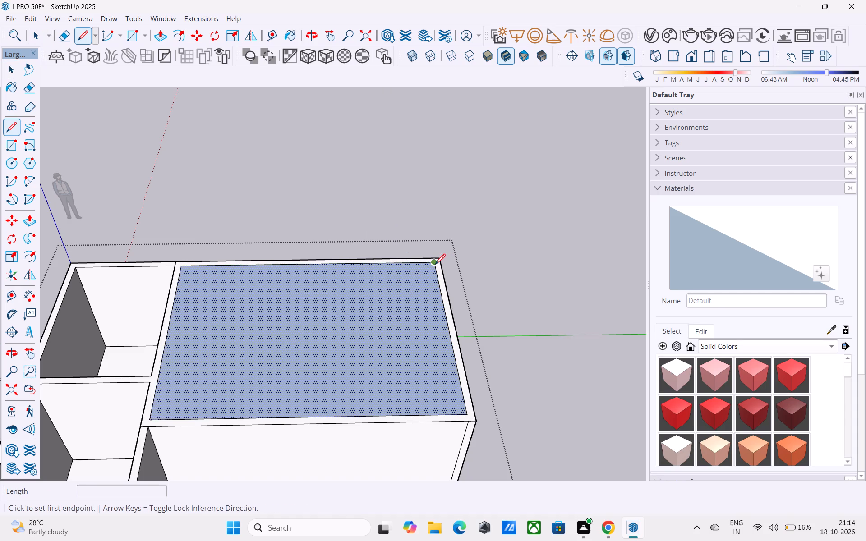
click(435, 266)
middle_drag(432, 255, 473, 204)
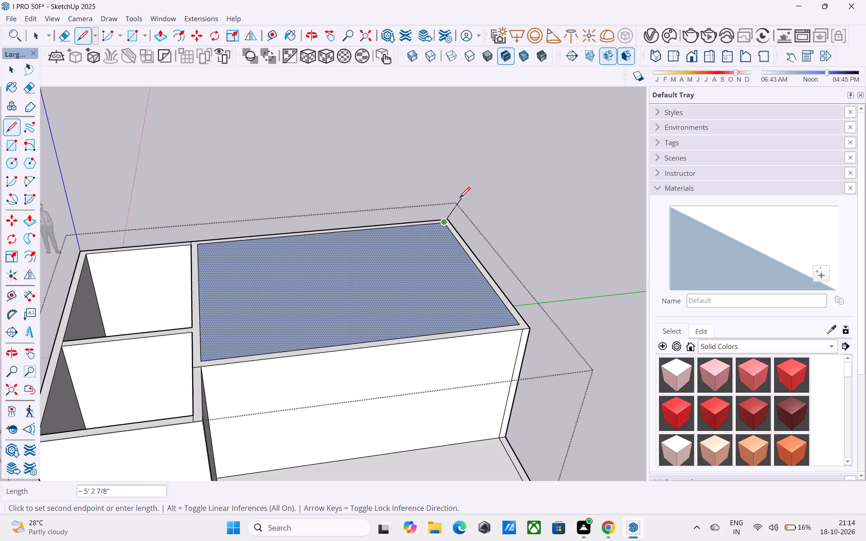
text(6")
key(Return)
Draw a 6" vertical line upward from the covering face's corner where the small rooms meet the strip area.
key(l)
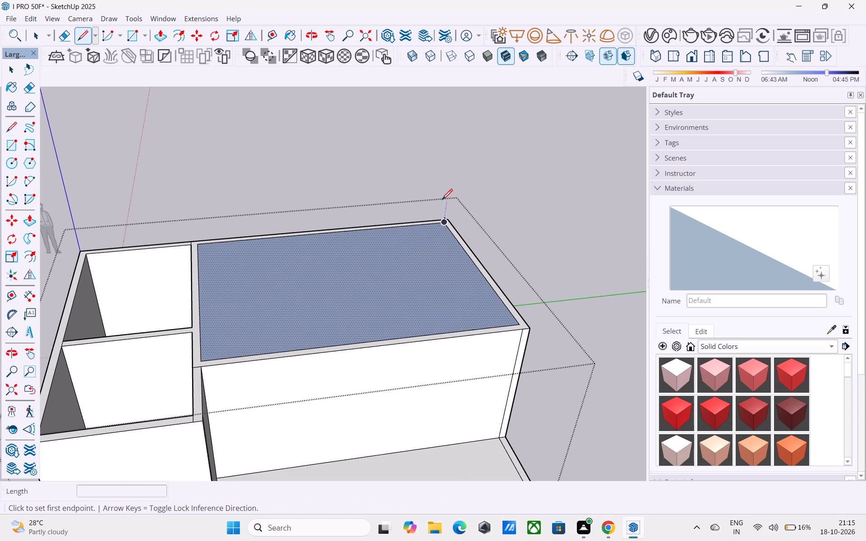
scroll(192, 378, up, 3)
click(203, 357)
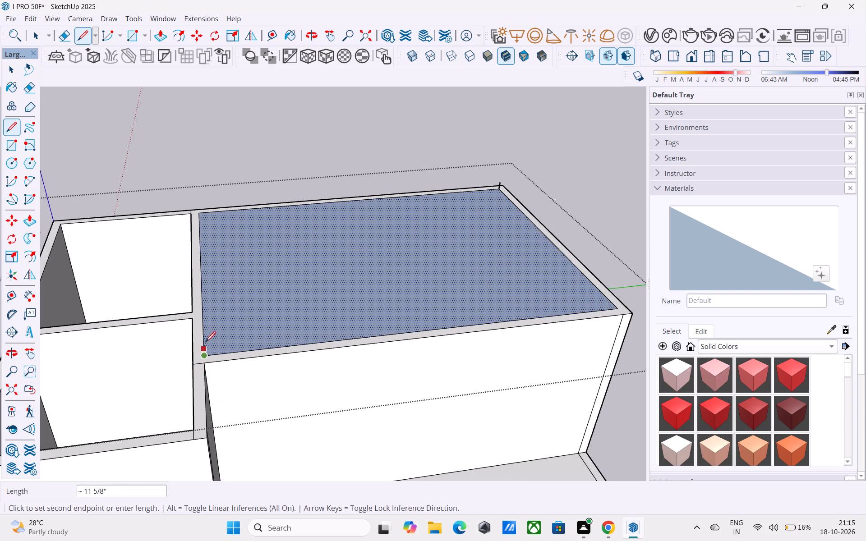
middle_drag(205, 342, 212, 257)
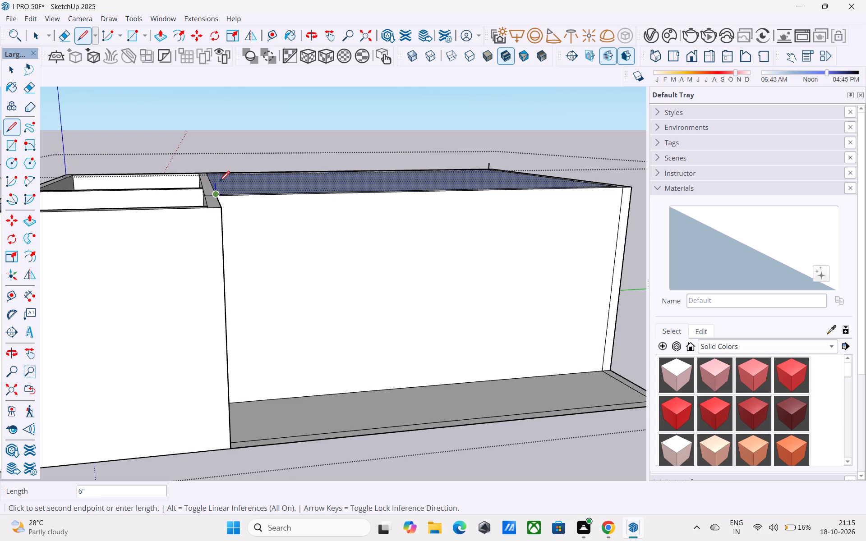
click(219, 181)
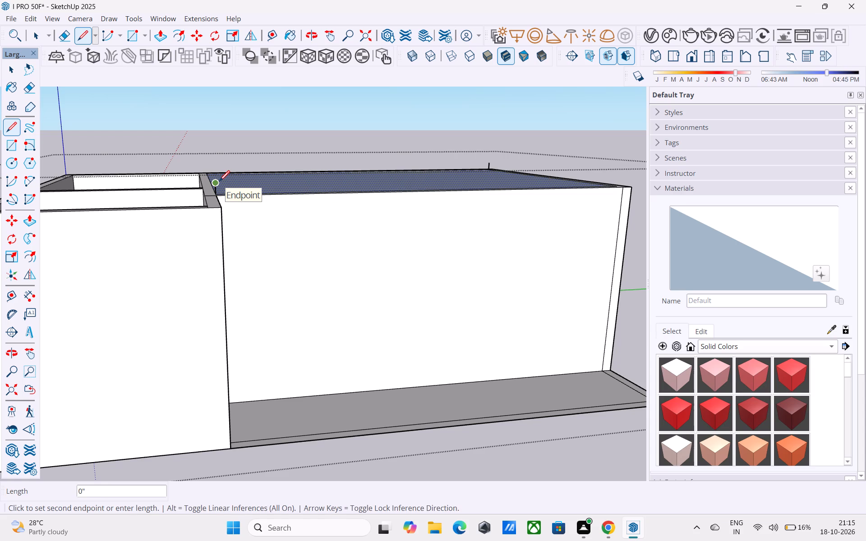
Draw a 14' 6" by 20' 6" rectangle above the covering face, between the tops of the two 6" vertical lines.
key(r)
click(218, 183)
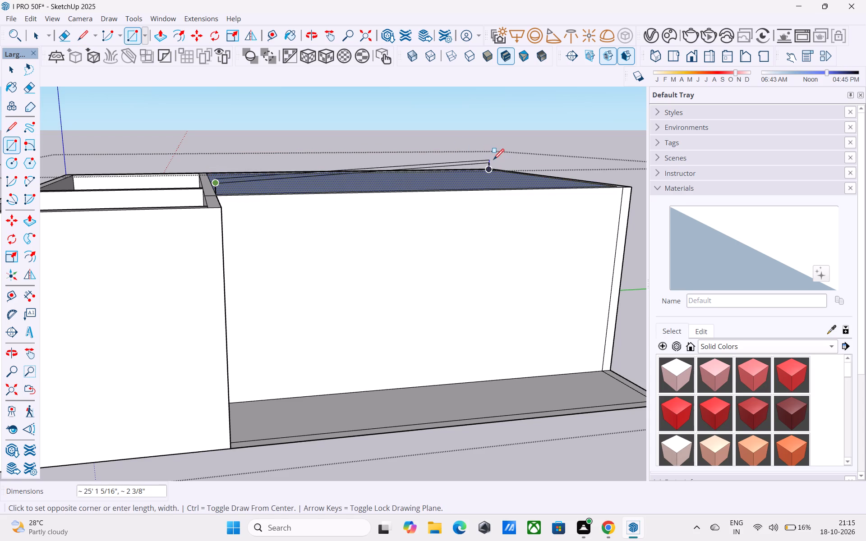
scroll(493, 160, up, 3)
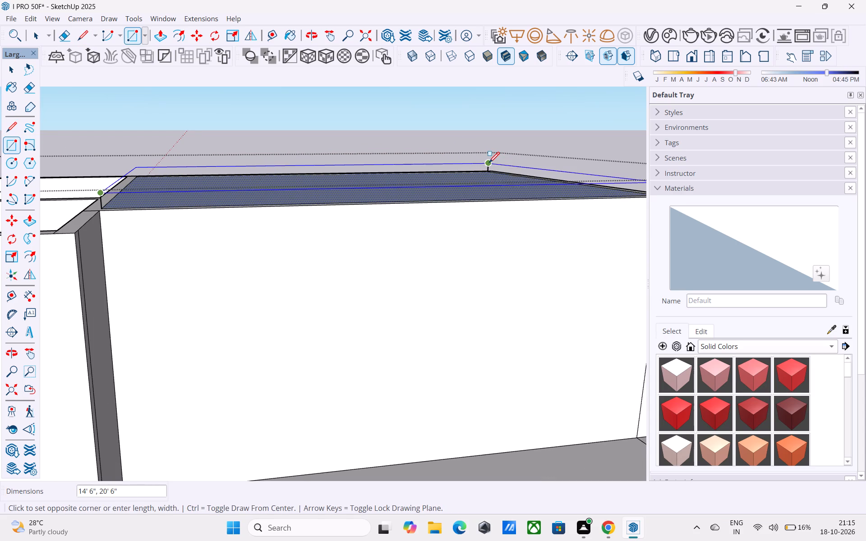
click(489, 164)
Draw a 6" vertical line joining the lower and upper covering faces at the strip-side corner farthest from the small rooms.
scroll(313, 234, down, 10)
middle_drag(401, 241, 214, 239)
scroll(251, 216, up, 4)
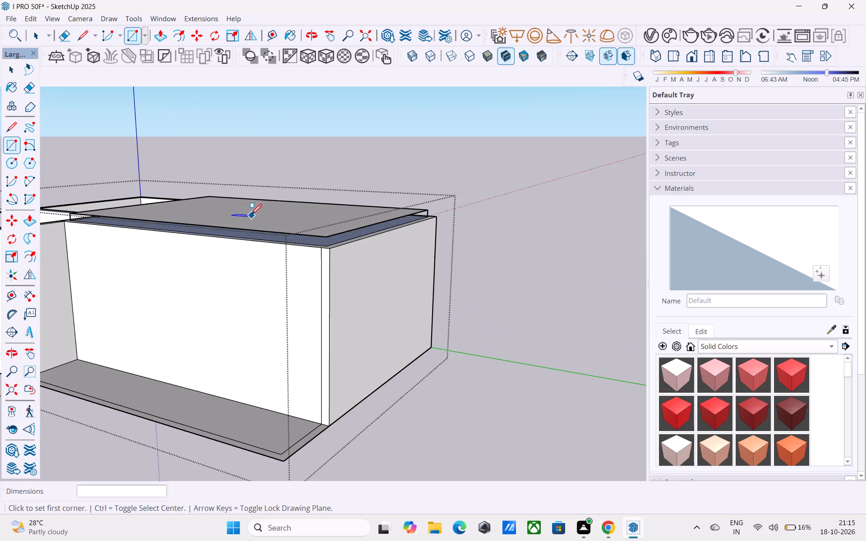
middle_drag(249, 212, 306, 216)
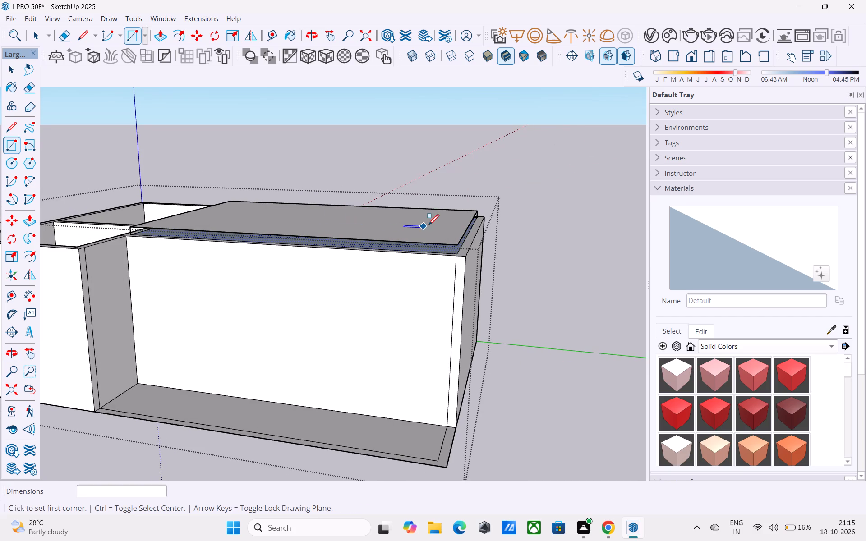
scroll(428, 234, down, 4)
middle_drag(428, 234, 428, 275)
scroll(446, 278, up, 4)
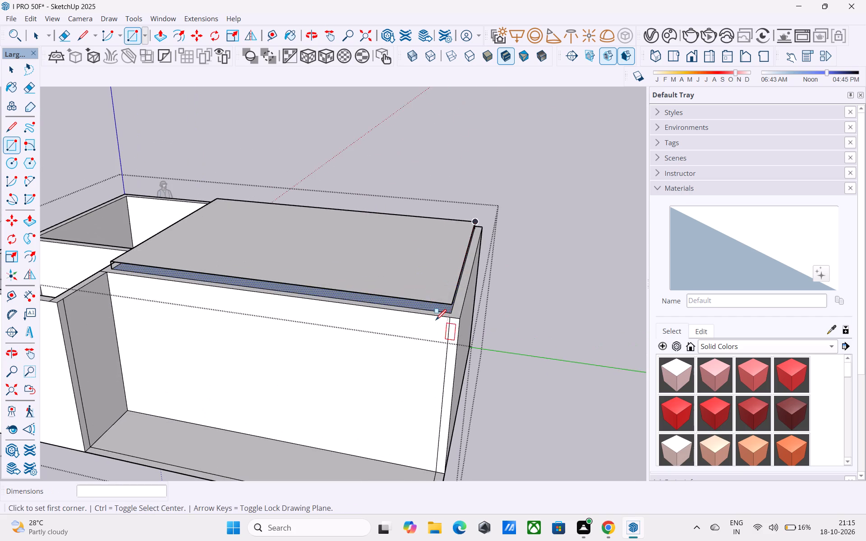
middle_drag(436, 321, 468, 306)
scroll(471, 301, up, 3)
middle_drag(472, 296, 482, 326)
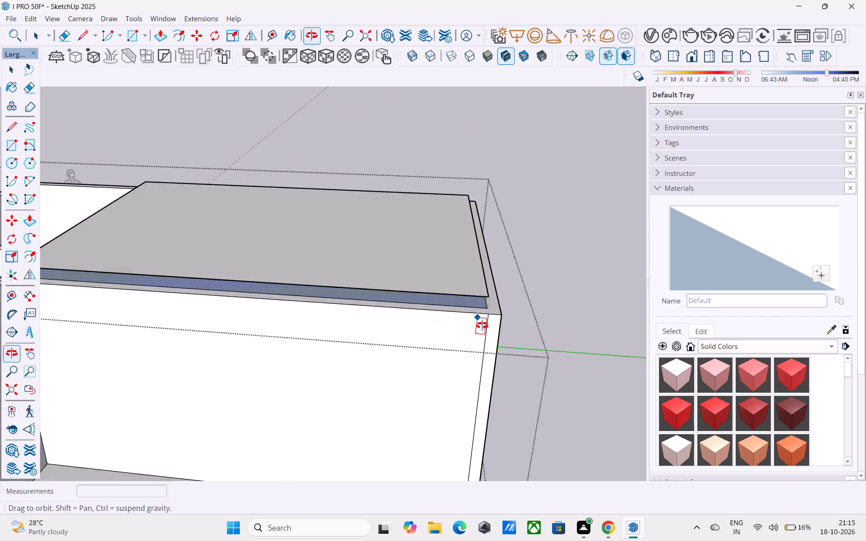
middle_drag(482, 326, 489, 340)
key(l)
scroll(493, 333, up, 4)
click(502, 344)
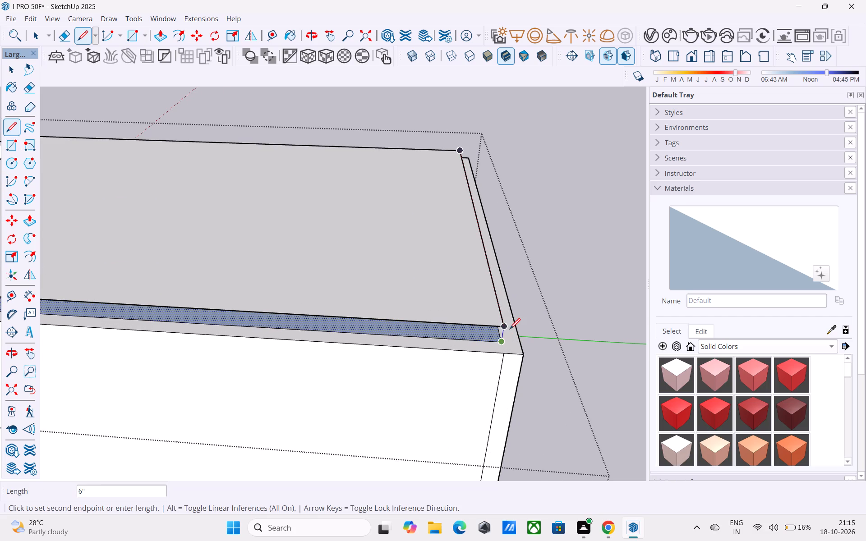
click(510, 330)
Draw a 6" vertical line joining both covering faces at the corner beside the small rooms, on the side opposite the strip area.
scroll(555, 328, down, 6)
middle_drag(548, 329, 163, 334)
middle_drag(488, 224, 167, 241)
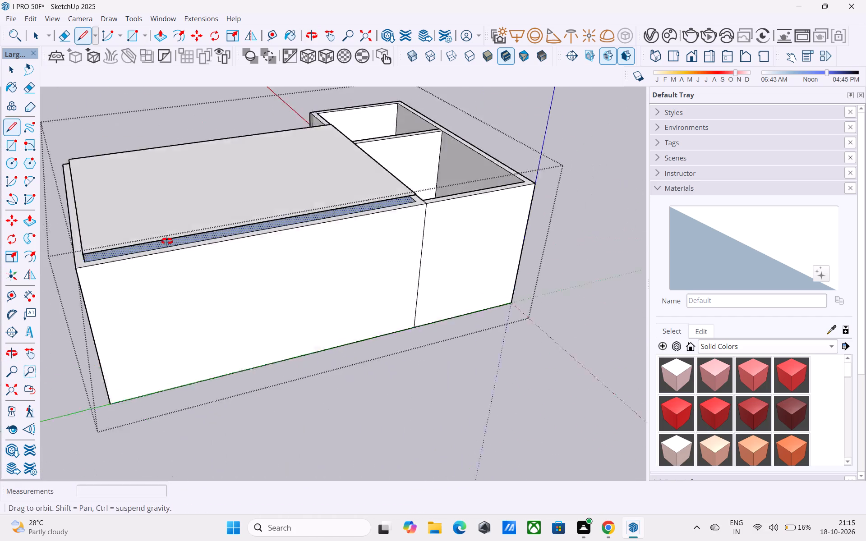
middle_drag(167, 241, 140, 247)
scroll(406, 220, up, 8)
scroll(406, 216, down, 1)
scroll(406, 216, up, 2)
click(414, 213)
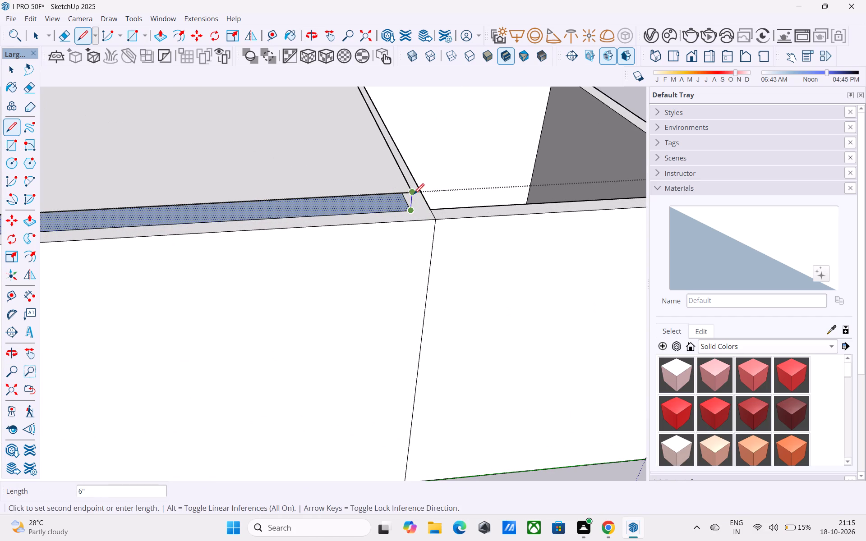
click(414, 195)
Reverse the cover's two side faces at the end farthest from the small rooms and on the long side opposite the strip.
scroll(420, 198, down, 7)
middle_drag(464, 210, 561, 198)
middle_drag(388, 222, 636, 166)
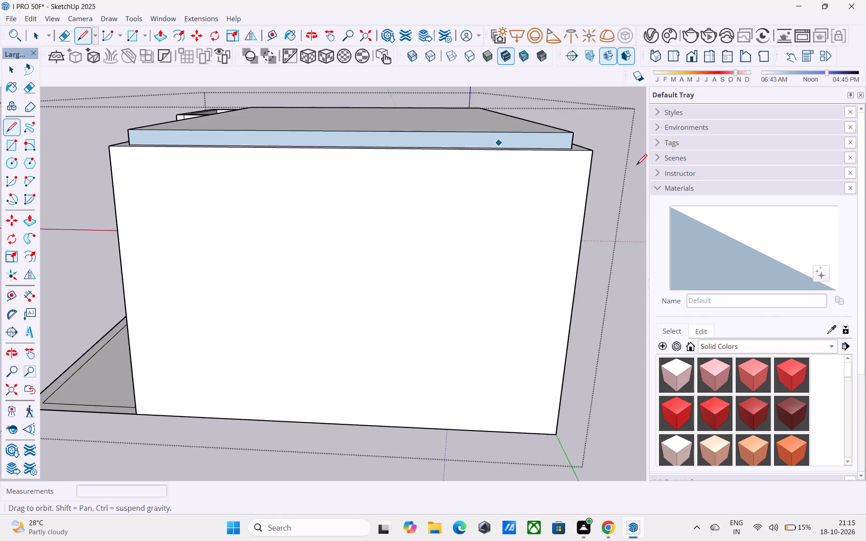
scroll(621, 172, down, 5)
middle_drag(564, 177, 386, 223)
scroll(392, 205, up, 8)
key(space)
middle_drag(334, 334, 350, 306)
scroll(350, 307, up, 1)
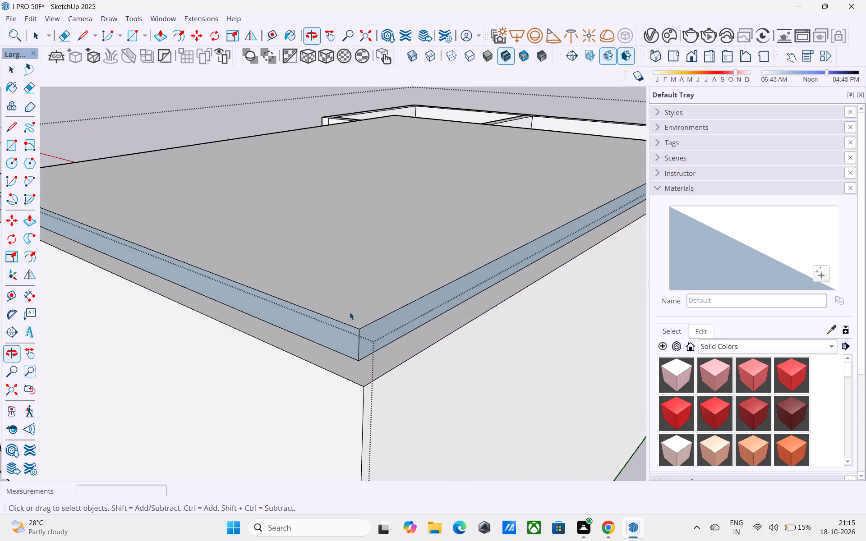
click(343, 344)
right_click(341, 342)
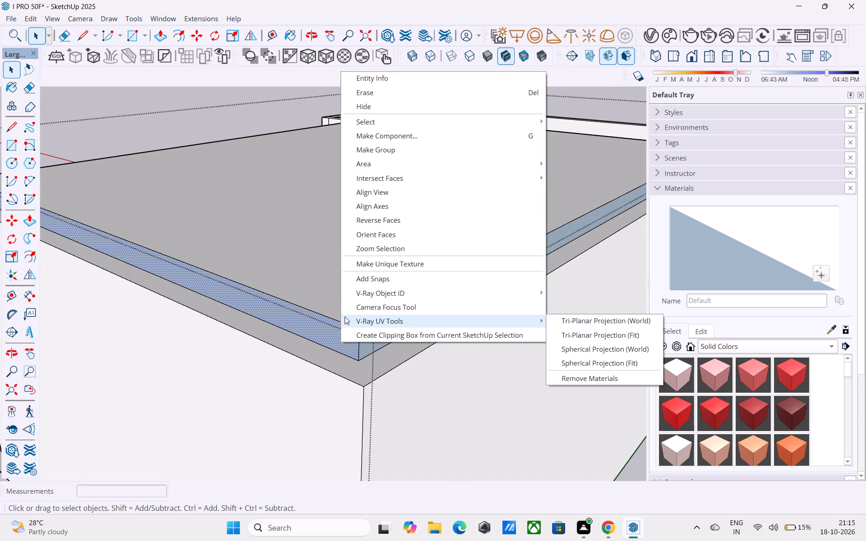
click(403, 219)
click(407, 311)
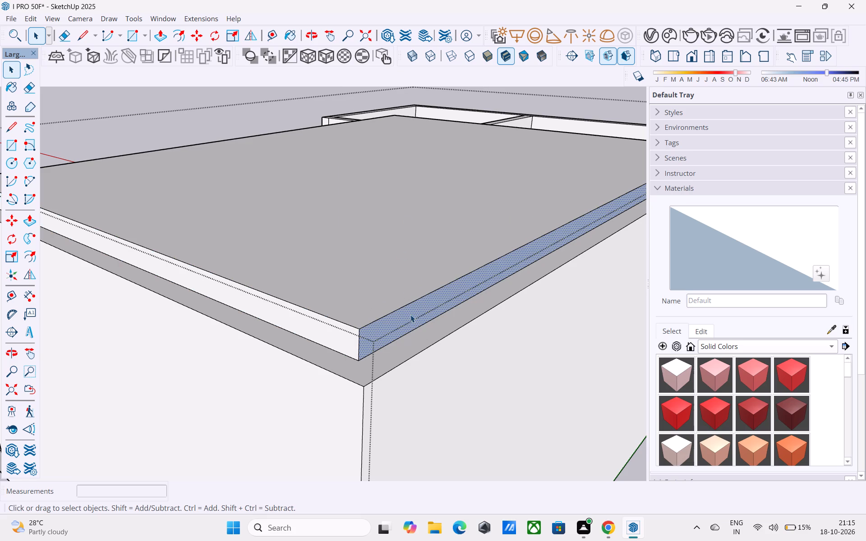
right_click(408, 312)
click(465, 193)
Reverse the cover's long side face facing the strip area.
scroll(462, 206, down, 2)
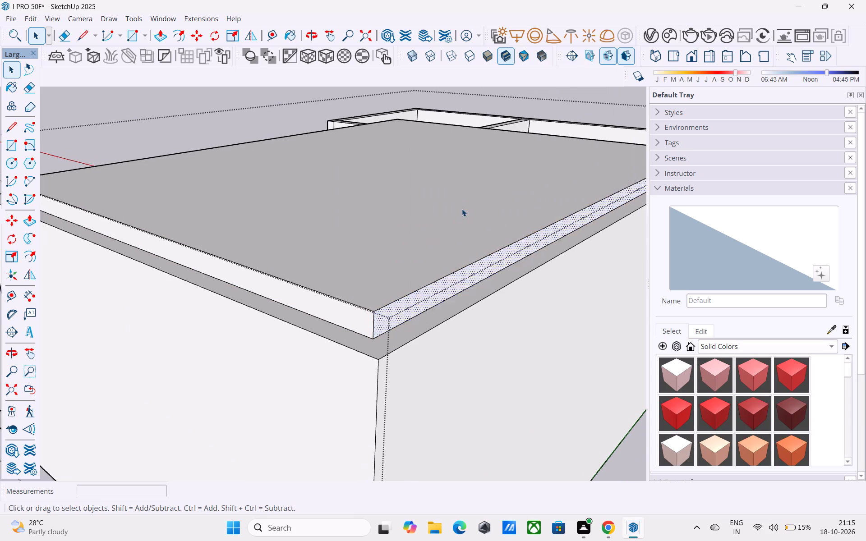
scroll(462, 209, down, 3)
middle_drag(374, 270, 630, 275)
middle_drag(295, 294, 585, 301)
scroll(393, 308, up, 4)
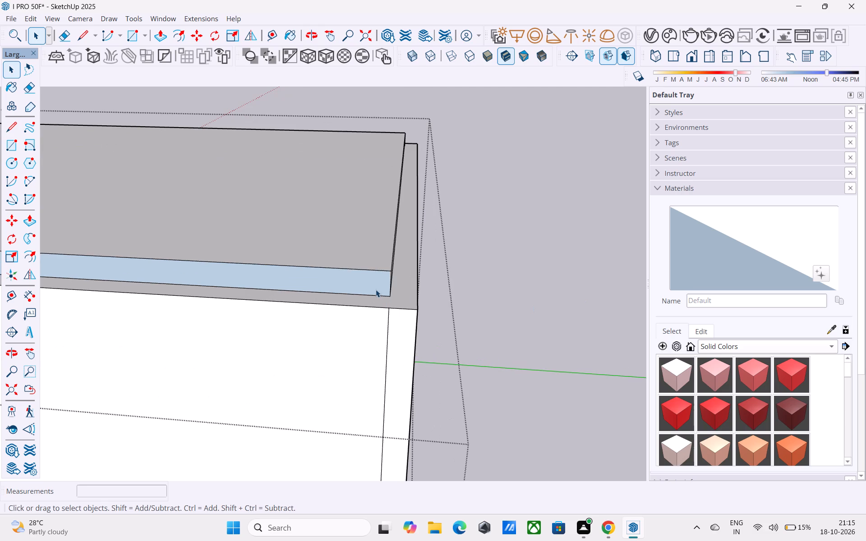
click(376, 289)
right_click(376, 289)
click(429, 169)
Reverse the cover's short side face facing the small rooms.
scroll(482, 198, down, 6)
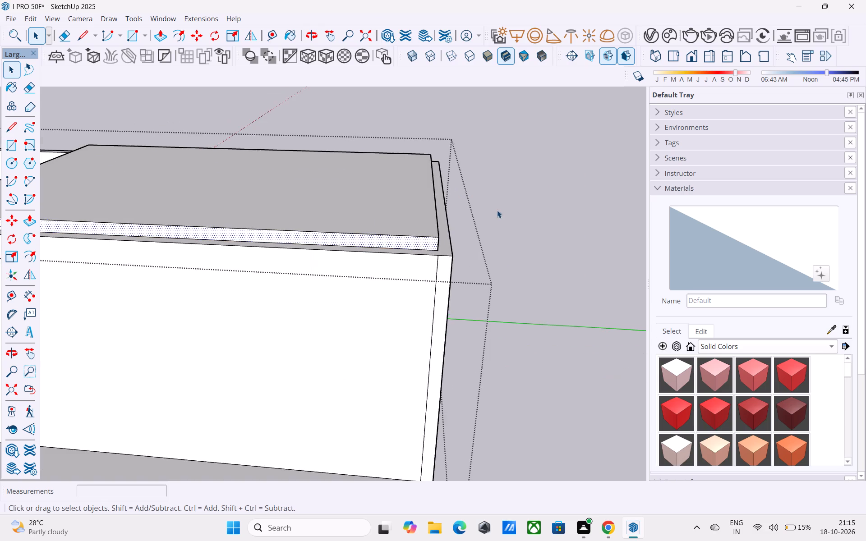
middle_drag(286, 226, 525, 254)
scroll(404, 278, down, 5)
middle_drag(197, 321, 318, 294)
scroll(318, 294, down, 1)
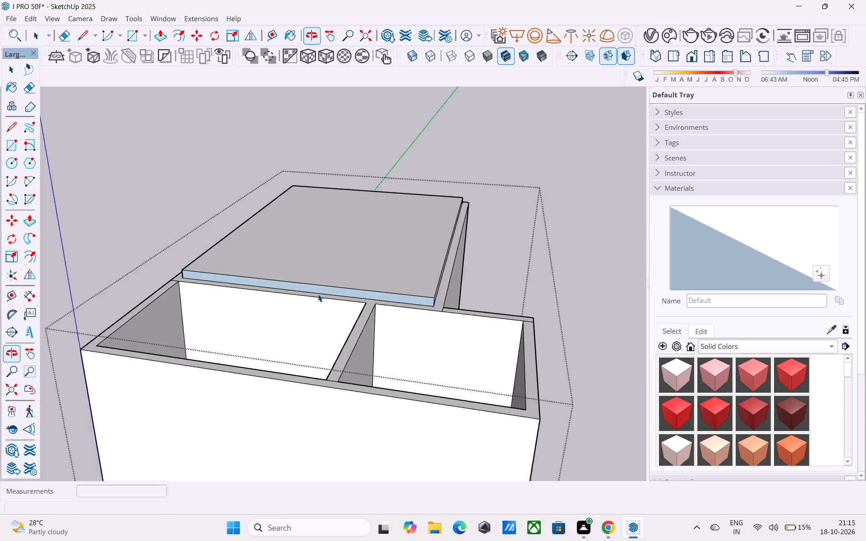
scroll(317, 295, up, 6)
click(327, 282)
right_click(327, 282)
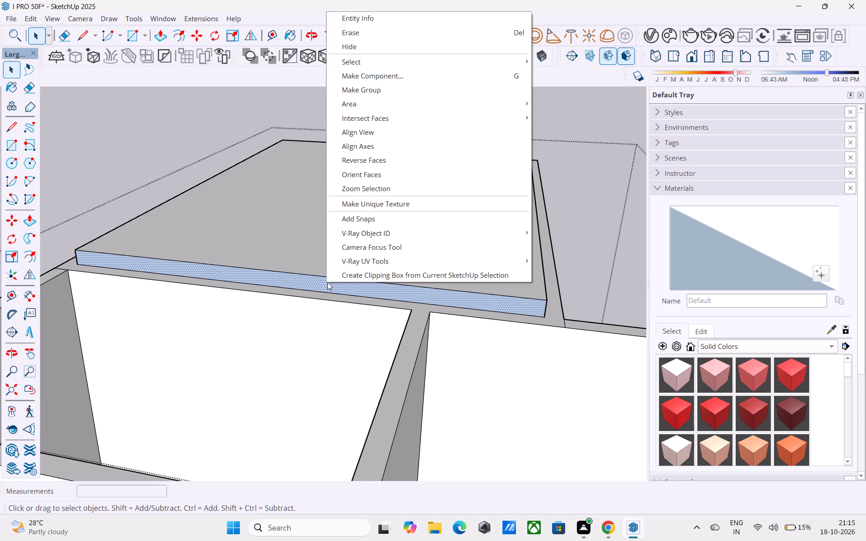
click(364, 156)
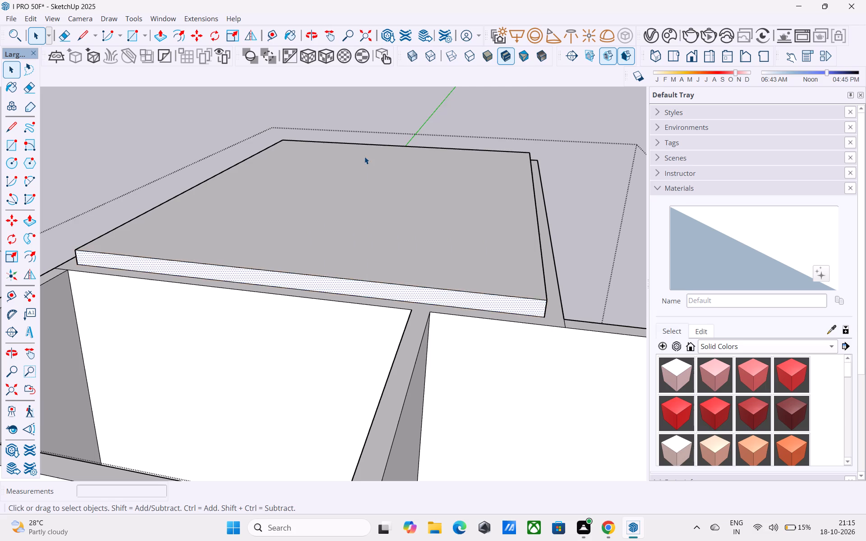
Push/Pull the cover's strip-side face outward 6", flush with the wall below.
scroll(364, 156, down, 5)
middle_drag(364, 157, 219, 187)
scroll(432, 170, down, 1)
middle_drag(464, 170, 238, 193)
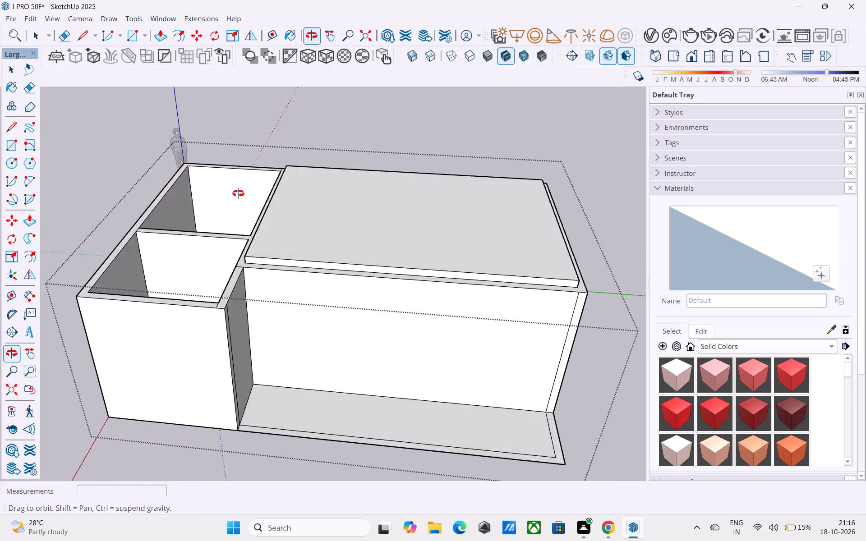
middle_drag(238, 193, 236, 204)
scroll(238, 203, down, 5)
middle_drag(238, 203, 291, 160)
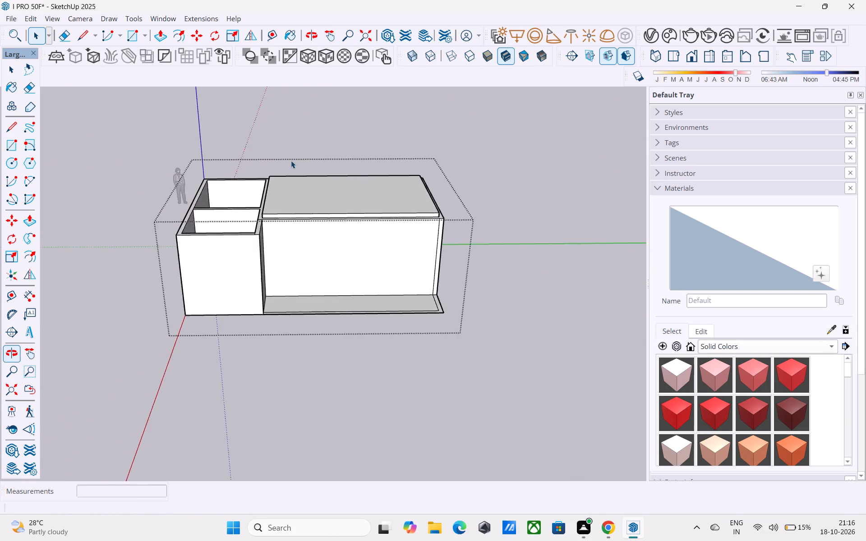
scroll(304, 203, up, 10)
click(307, 229)
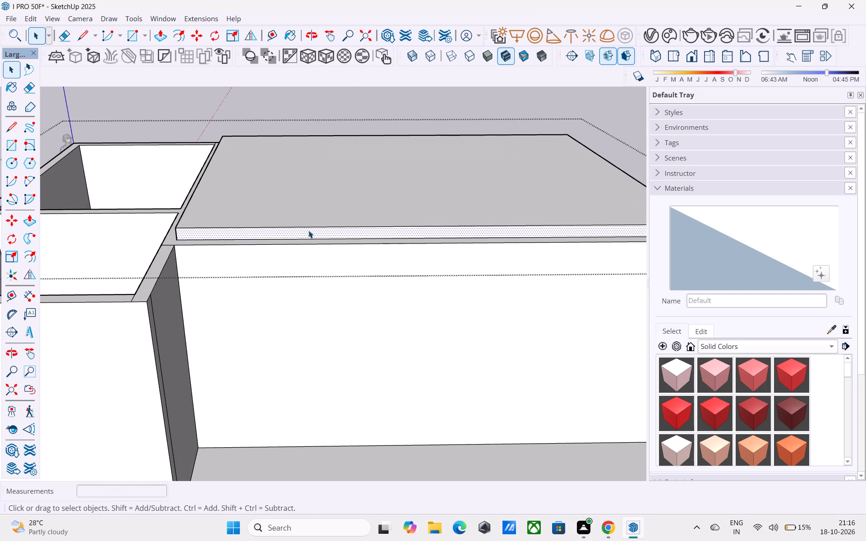
key(p)
click(309, 230)
middle_drag(345, 177, 180, 144)
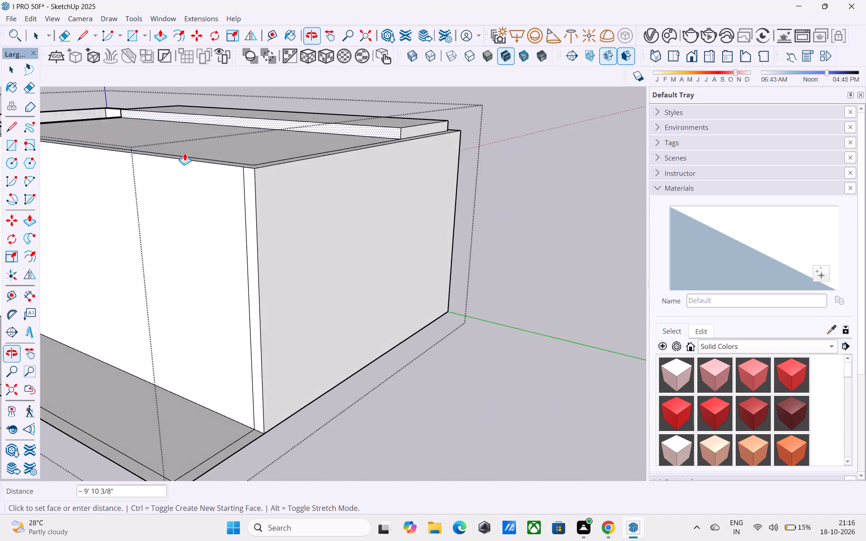
click(222, 179)
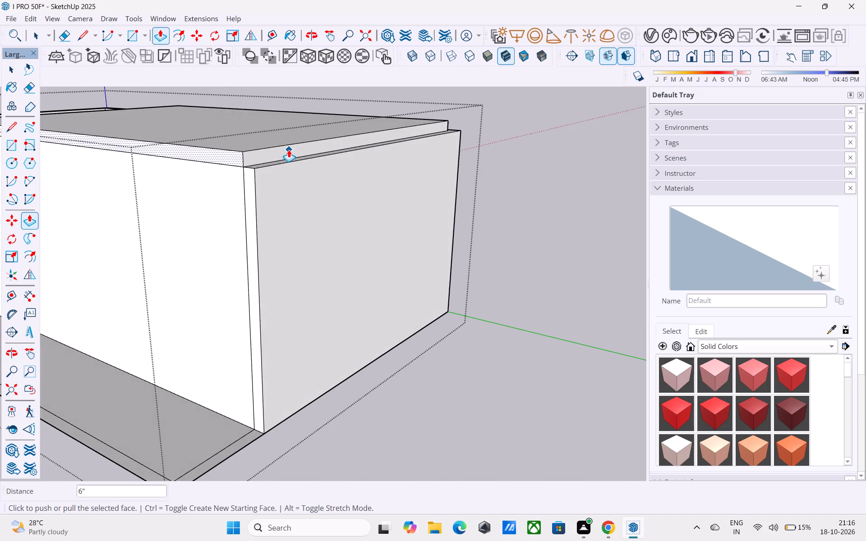
Push/Pull the cover's end face farthest from the small rooms outward by the same 6".
key(space)
click(286, 150)
key(p)
double_click(285, 150)
Push/Pull the cover's long side face opposite the strip outward, flush with the outer wall face.
scroll(285, 150, down, 4)
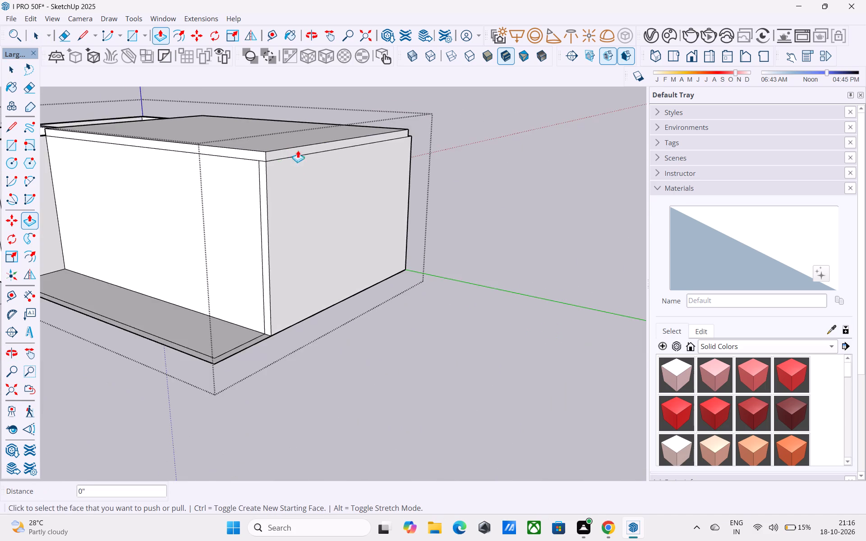
scroll(298, 150, down, 5)
middle_drag(505, 166, 264, 211)
scroll(213, 170, down, 4)
scroll(477, 189, down, 5)
scroll(349, 108, up, 4)
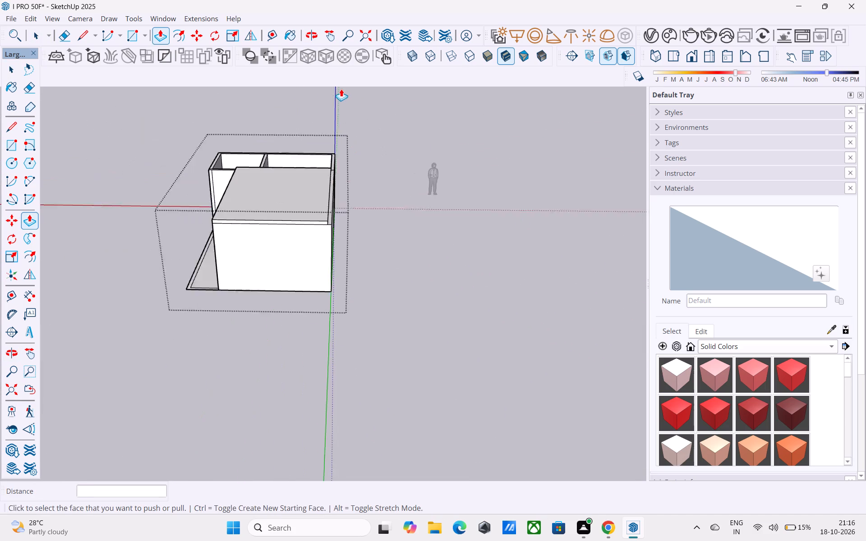
scroll(341, 89, up, 2)
middle_drag(261, 165, 158, 143)
scroll(192, 162, up, 14)
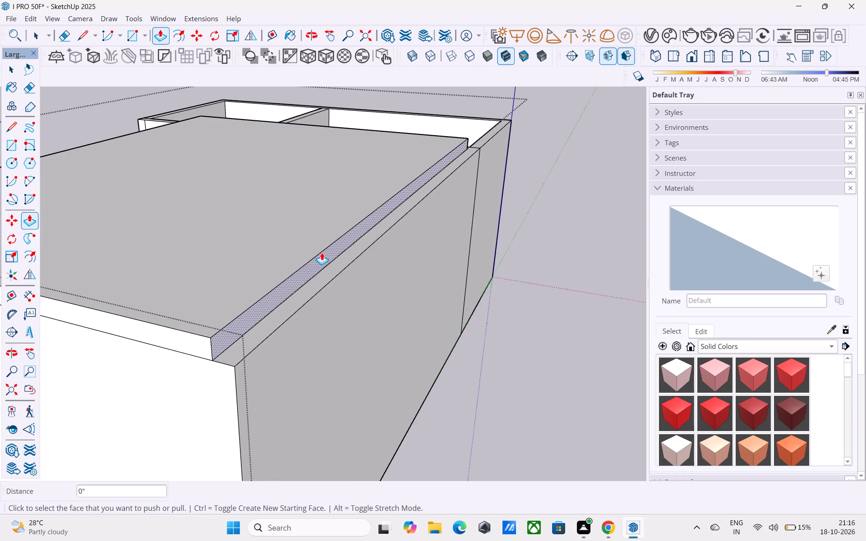
click(322, 252)
click(324, 295)
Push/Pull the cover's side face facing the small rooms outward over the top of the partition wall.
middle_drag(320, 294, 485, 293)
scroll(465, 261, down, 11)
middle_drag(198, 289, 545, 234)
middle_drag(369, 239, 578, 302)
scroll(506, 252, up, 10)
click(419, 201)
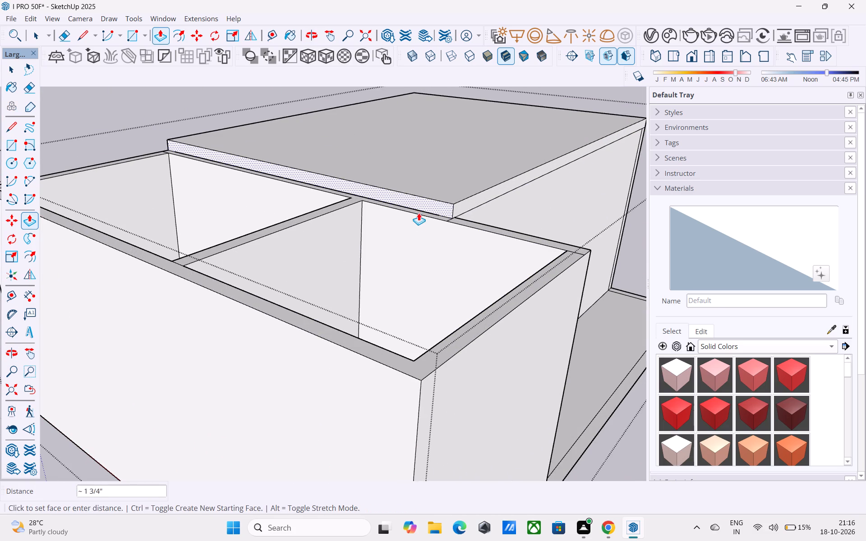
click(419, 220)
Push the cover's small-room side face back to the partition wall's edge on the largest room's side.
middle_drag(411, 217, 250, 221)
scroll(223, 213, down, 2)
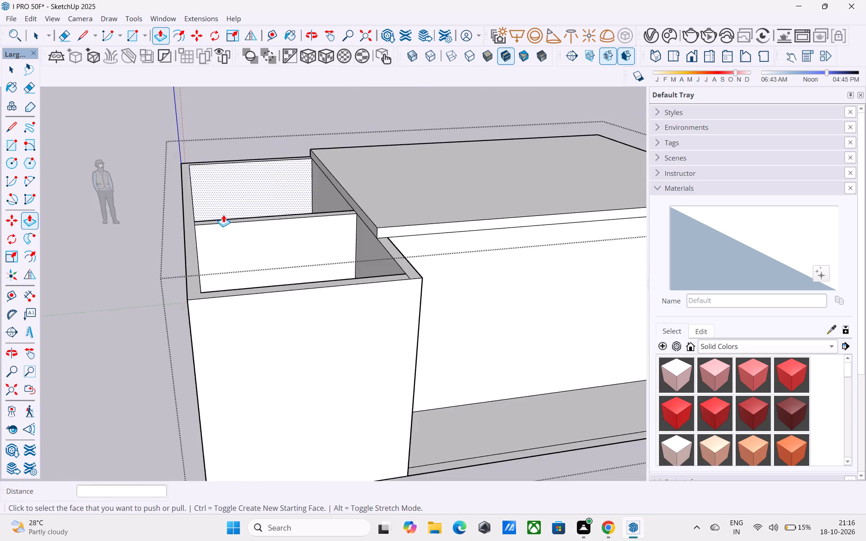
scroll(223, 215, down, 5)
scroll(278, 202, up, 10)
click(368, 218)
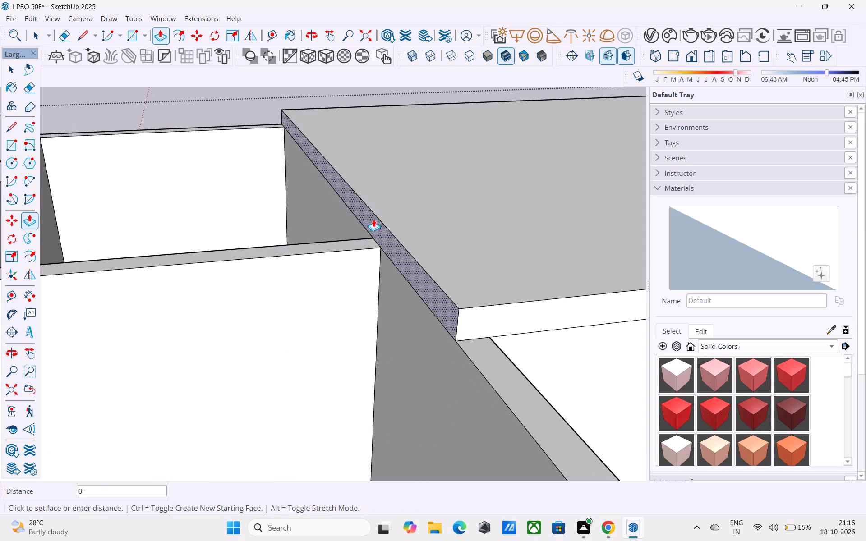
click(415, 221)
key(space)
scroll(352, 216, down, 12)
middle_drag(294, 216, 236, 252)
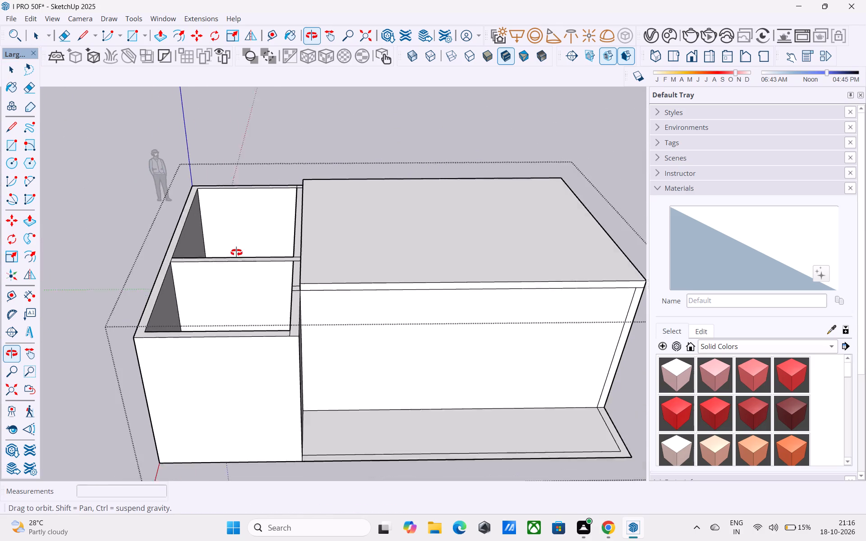
Examine the whole model from above, including the covered largest room and the two open small rooms.
middle_drag(236, 252, 236, 252)
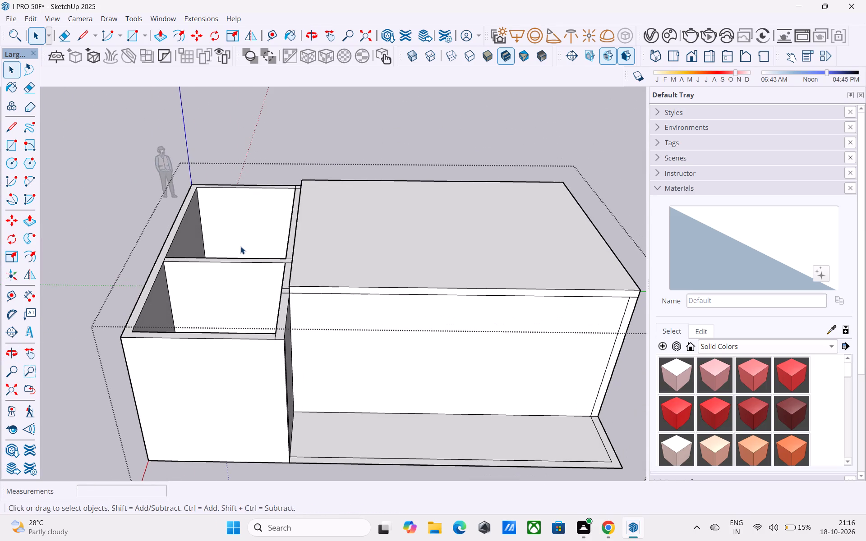
scroll(240, 246, down, 2)
middle_drag(241, 249, 244, 261)
scroll(244, 261, down, 1)
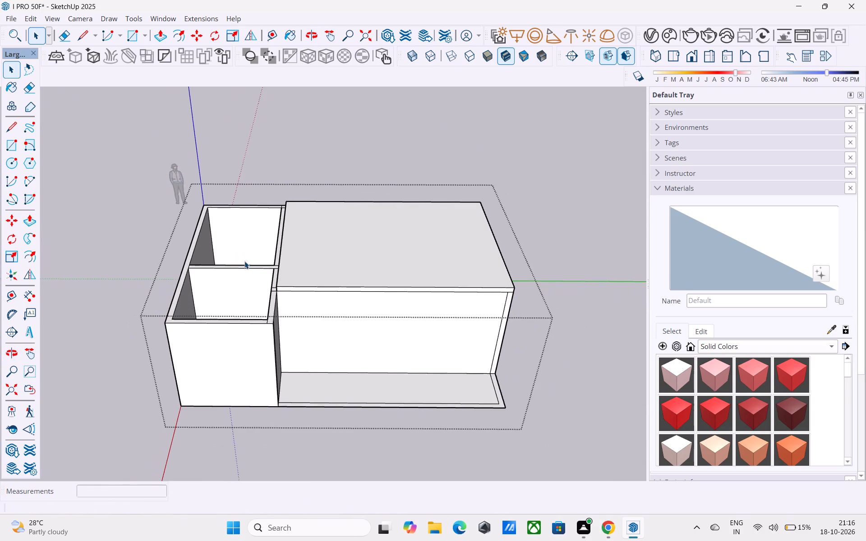
scroll(244, 261, down, 1)
scroll(369, 225, down, 5)
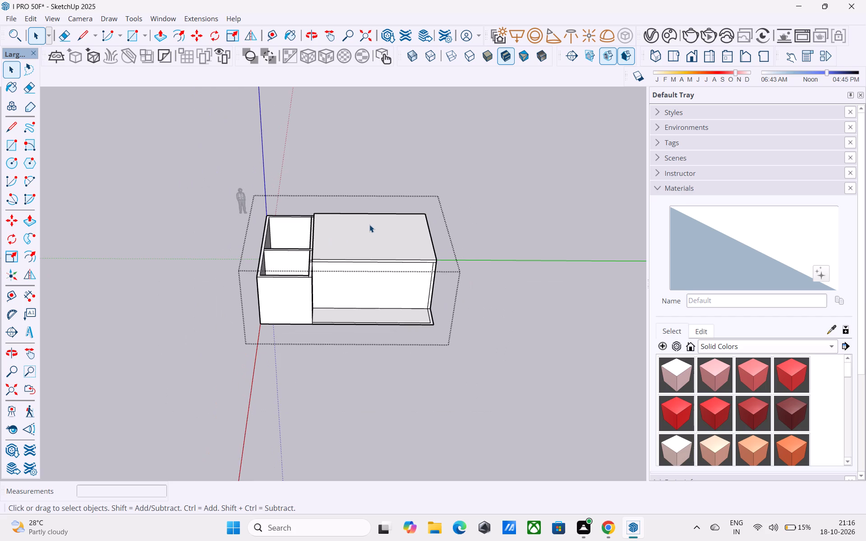
scroll(369, 225, down, 5)
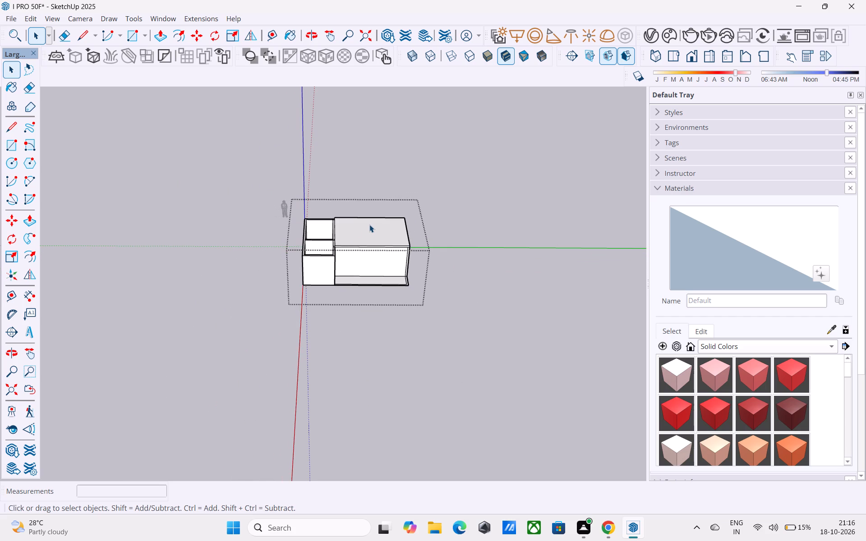
scroll(369, 225, down, 3)
middle_drag(369, 239, 356, 302)
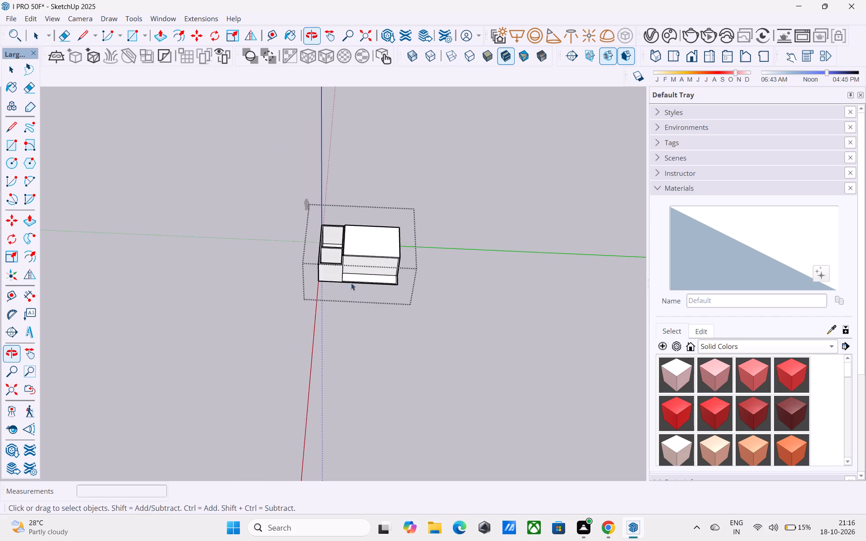
Erase the leftover seam lines across the partition wall's top at the cross-wall junction and near the cover's strip-side corner.
scroll(344, 243, up, 12)
scroll(327, 280, up, 6)
key(e)
middle_drag(312, 273, 316, 273)
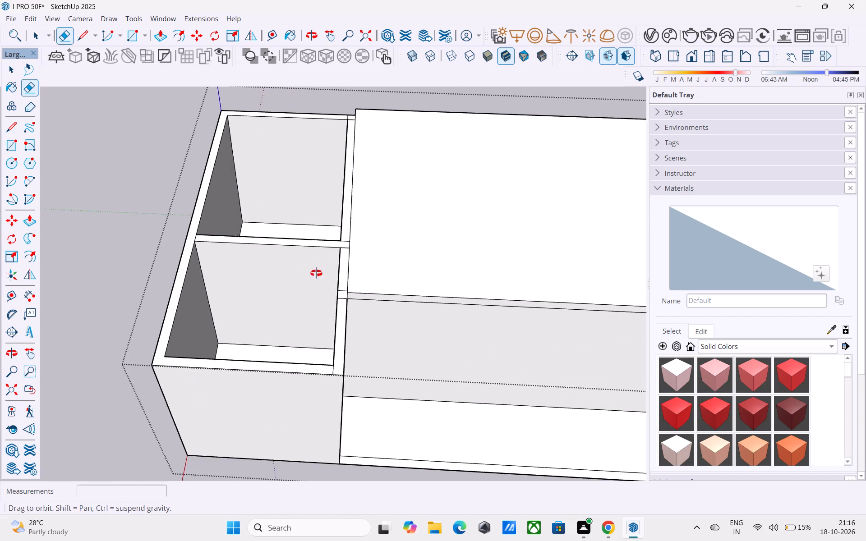
middle_drag(316, 273, 345, 266)
scroll(345, 264, up, 9)
click(371, 205)
drag(369, 209, 370, 218)
drag(370, 220, 369, 233)
scroll(362, 230, down, 6)
middle_drag(362, 230, 461, 170)
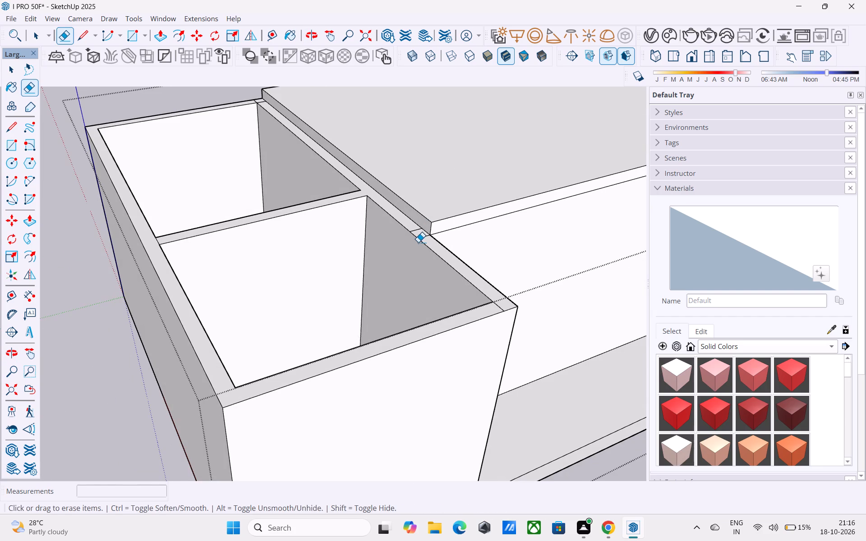
scroll(425, 237, up, 10)
click(425, 237)
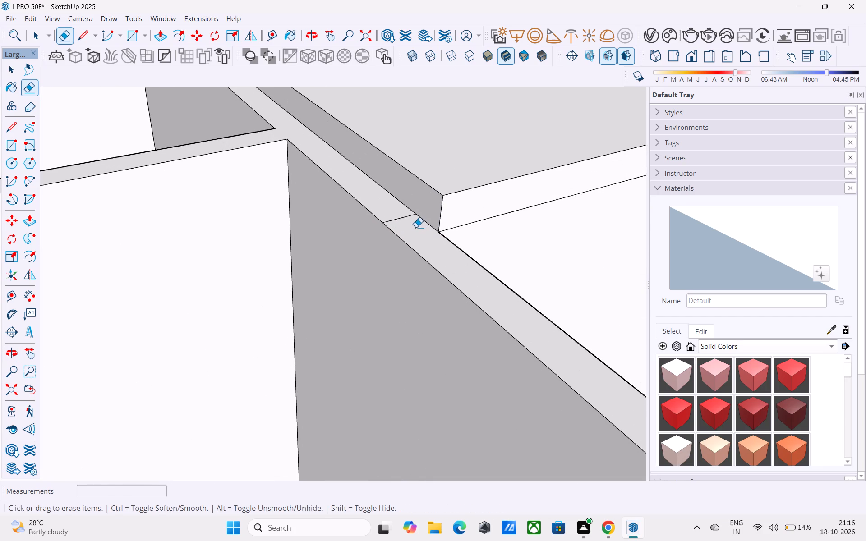
drag(410, 221, 400, 214)
Erase the leftover seam lines on the wall top where the partition meets the outer wall on the side opposite the strip.
scroll(406, 212, down, 3)
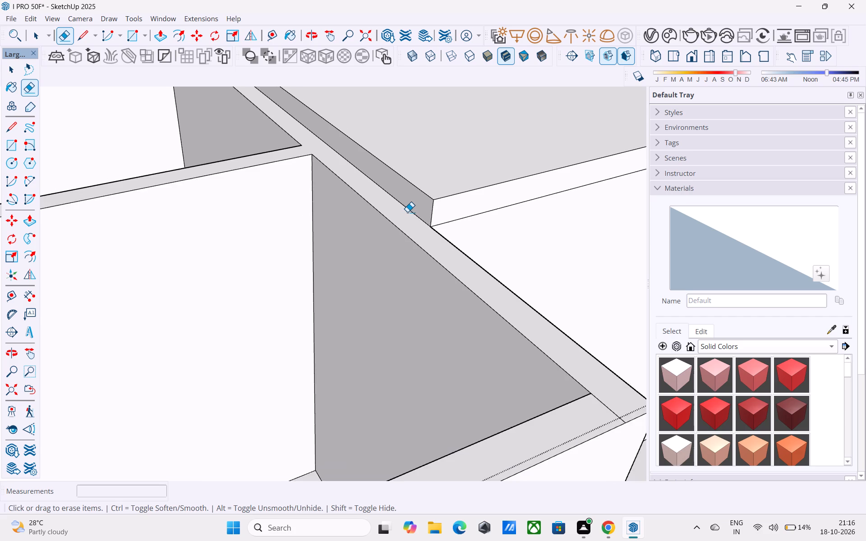
scroll(407, 212, down, 3)
scroll(218, 275, down, 6)
scroll(317, 280, down, 6)
scroll(220, 158, up, 4)
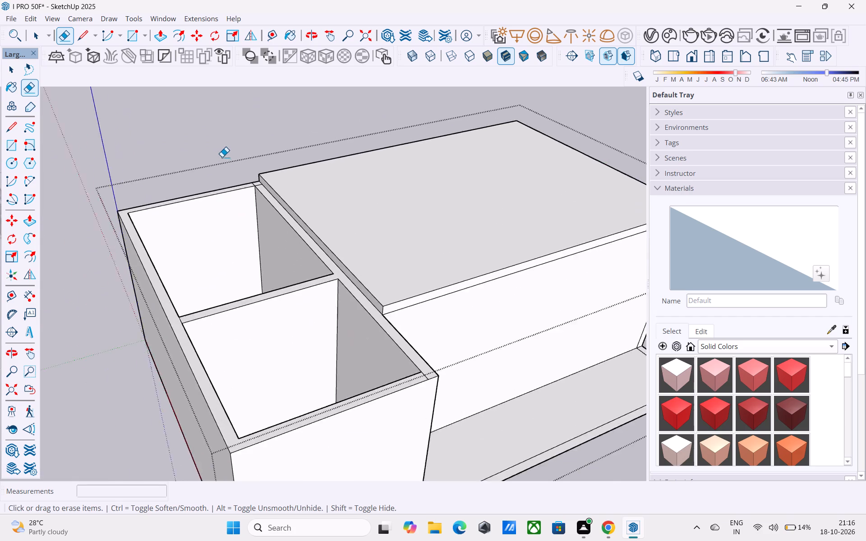
scroll(222, 157, up, 4)
middle_drag(235, 167, 564, 220)
scroll(404, 223, up, 5)
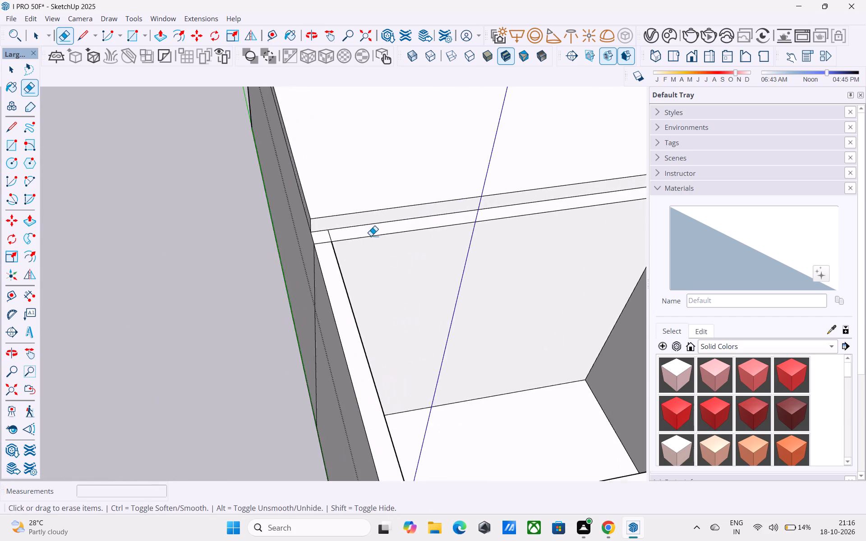
scroll(371, 236, up, 8)
drag(309, 248, 308, 252)
drag(305, 241, 351, 224)
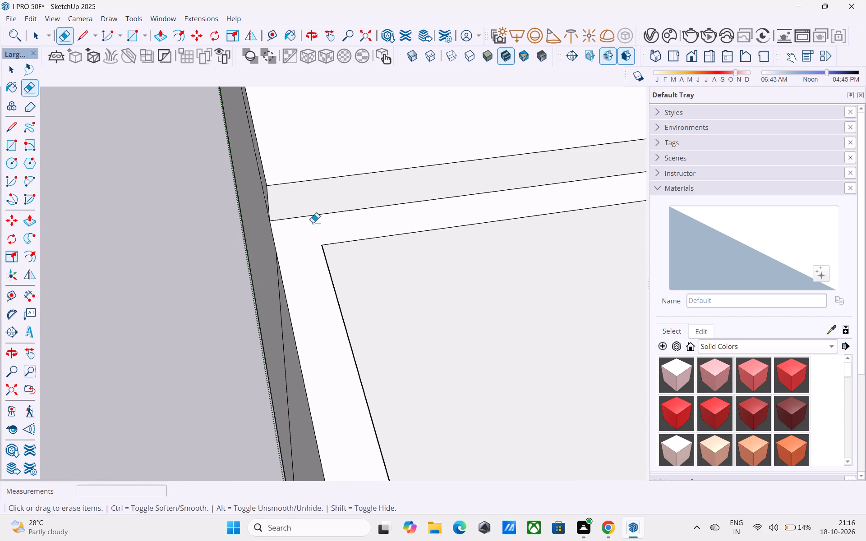
Erase the remaining wall-top seam lines around the small rooms, including the one at the partition's free end corner.
scroll(311, 222, down, 12)
scroll(207, 241, down, 5)
scroll(454, 296, up, 3)
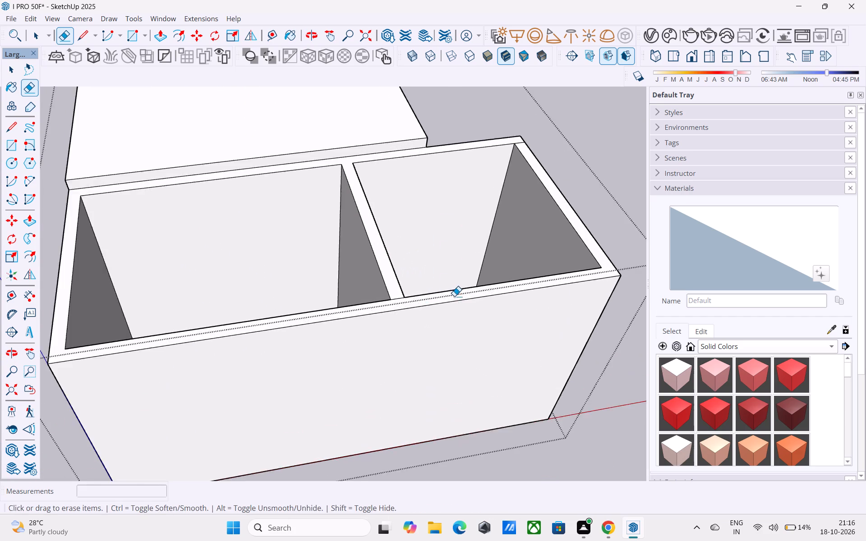
scroll(454, 296, up, 12)
click(383, 307)
click(381, 296)
drag(376, 291, 382, 303)
scroll(382, 301, down, 12)
scroll(499, 136, up, 11)
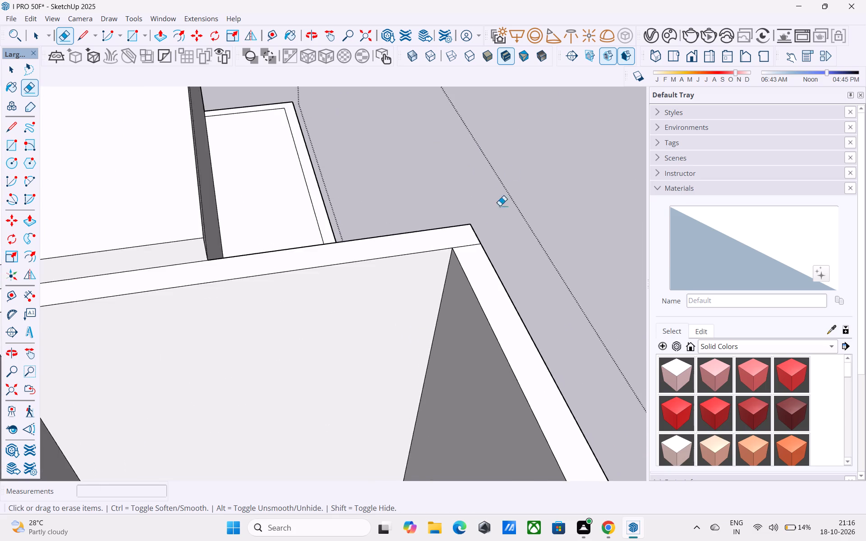
scroll(500, 206, up, 3)
click(451, 279)
drag(450, 279, 444, 270)
drag(442, 264, 448, 280)
scroll(517, 241, down, 5)
scroll(517, 241, up, 1)
scroll(517, 241, down, 2)
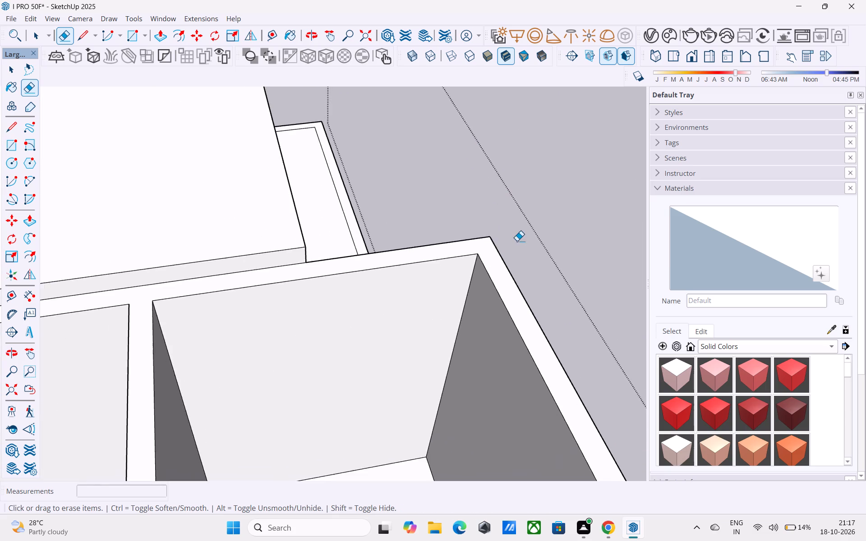
Inspect the cleaned wall tops, the slab over the largest room and the open strip from all sides.
scroll(517, 241, down, 5)
middle_drag(530, 256, 333, 255)
scroll(573, 188, down, 6)
middle_drag(582, 202, 259, 229)
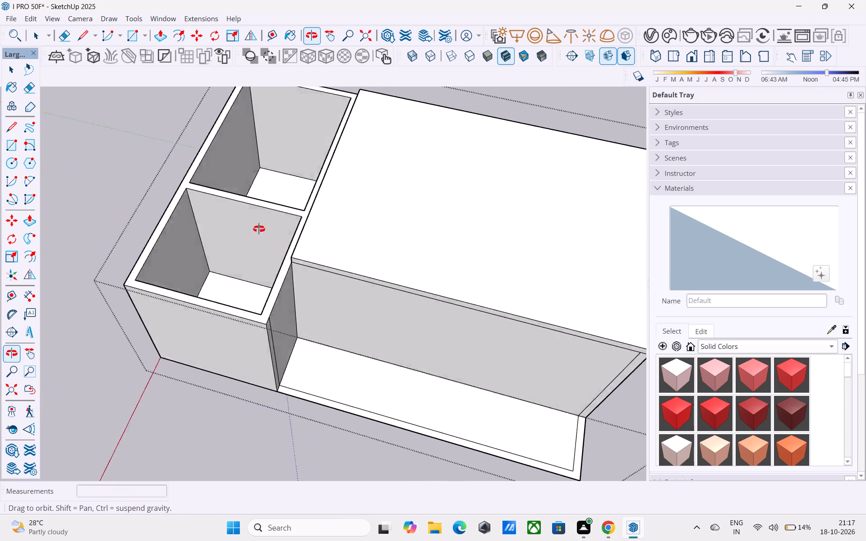
middle_drag(259, 229, 252, 172)
scroll(190, 166, down, 6)
middle_drag(230, 320, 180, 236)
scroll(481, 147, up, 4)
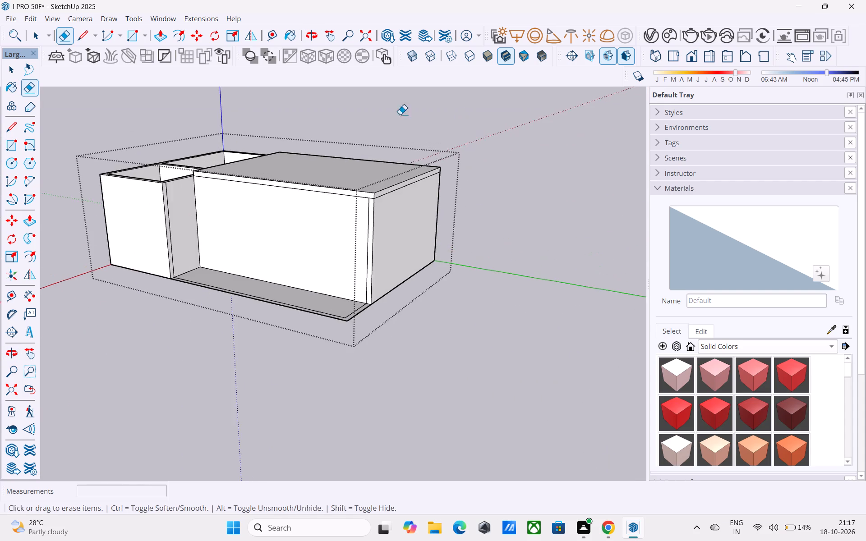
scroll(400, 115, up, 8)
scroll(332, 135, down, 5)
middle_drag(332, 136, 313, 228)
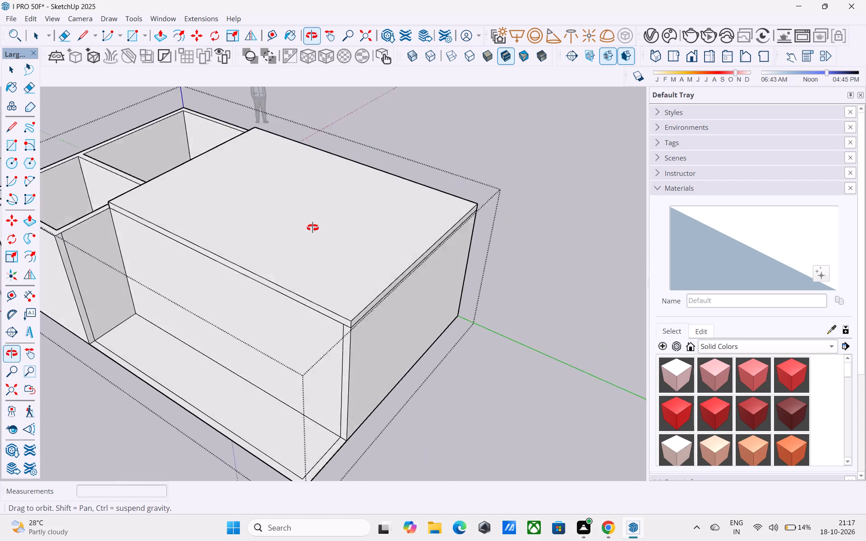
middle_drag(313, 228, 235, 376)
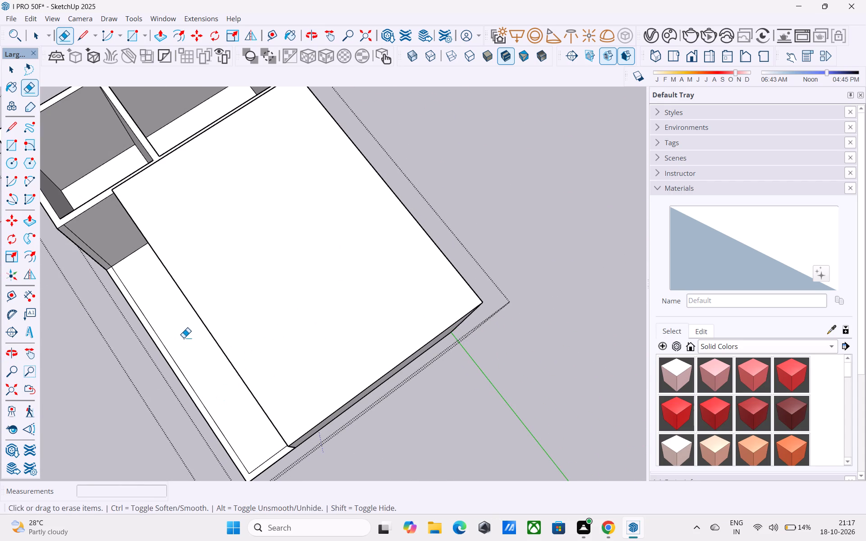
scroll(205, 357, down, 3)
middle_drag(208, 363, 319, 238)
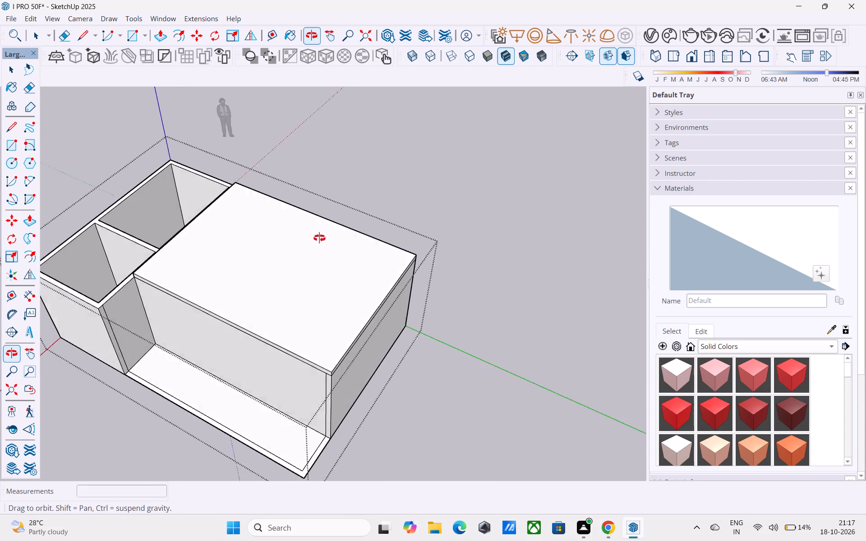
middle_drag(319, 238, 328, 234)
scroll(372, 180, down, 6)
scroll(540, 163, down, 4)
middle_drag(275, 199, 715, 214)
scroll(417, 231, up, 5)
scroll(405, 233, down, 4)
middle_drag(561, 227, 371, 278)
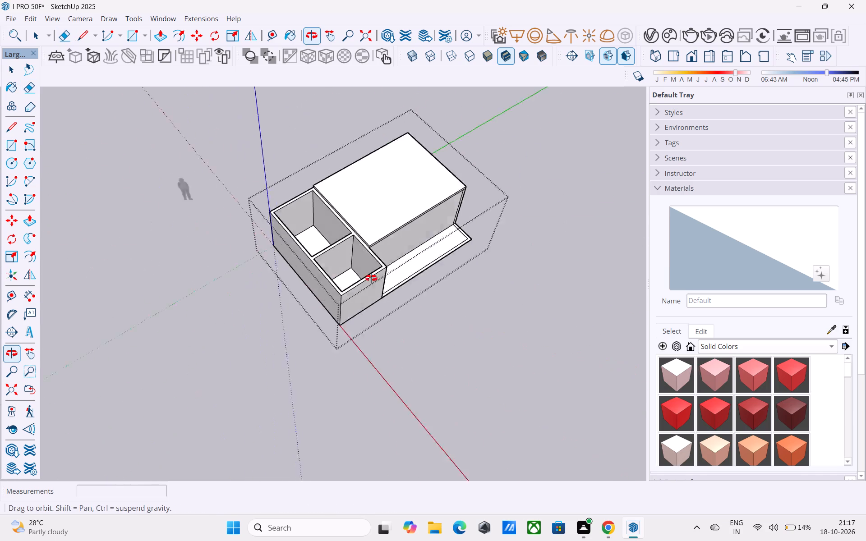
middle_drag(371, 278, 272, 233)
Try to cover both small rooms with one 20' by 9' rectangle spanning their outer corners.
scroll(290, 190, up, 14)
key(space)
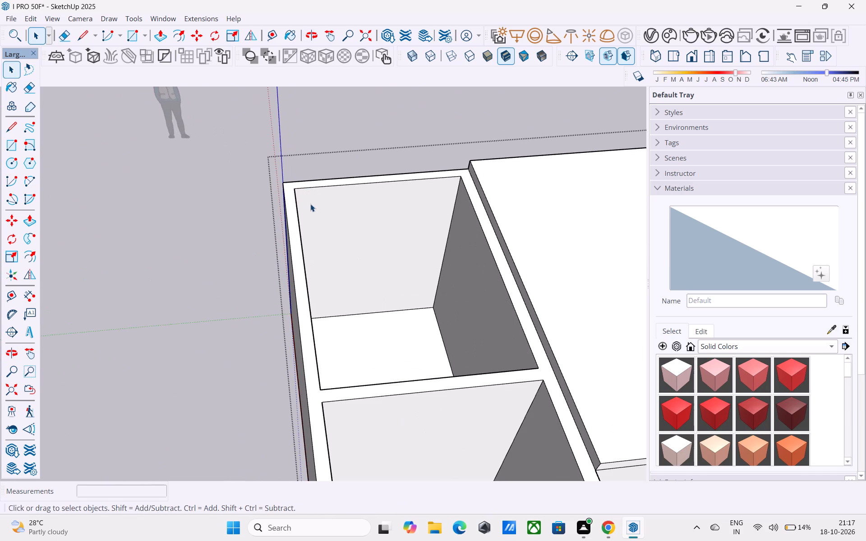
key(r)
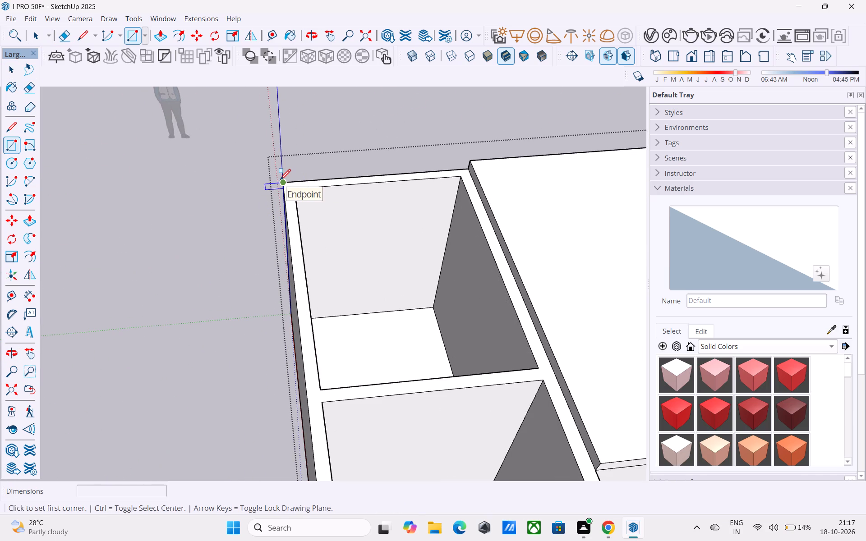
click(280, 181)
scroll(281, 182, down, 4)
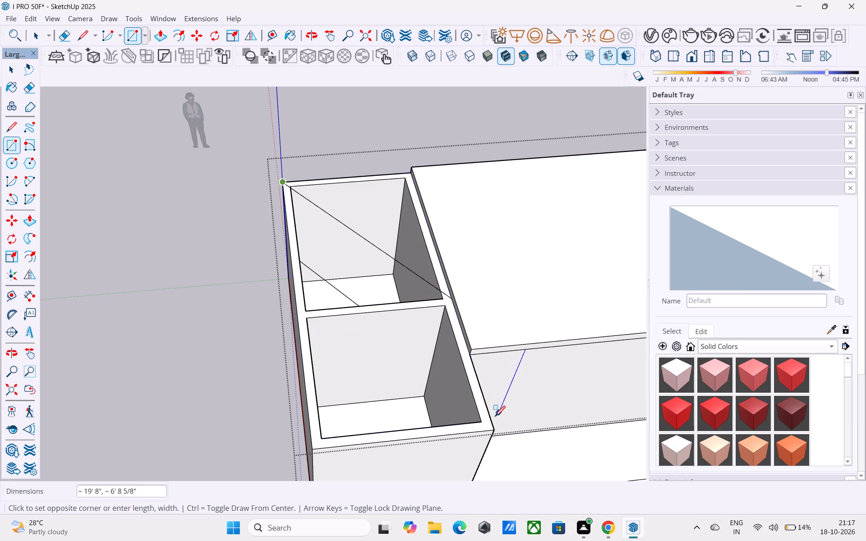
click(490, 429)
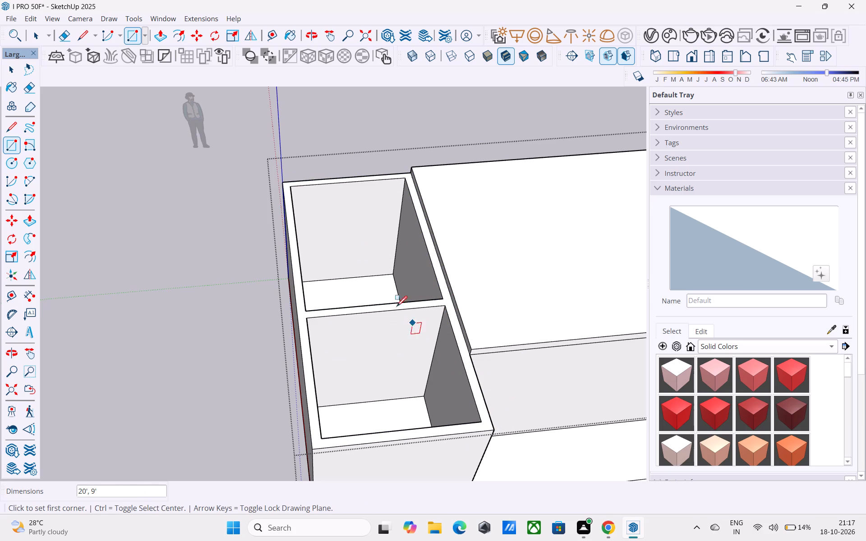
Draw an 8' by 11' rectangle across the inner top corners of the small room at the origin end.
click(294, 185)
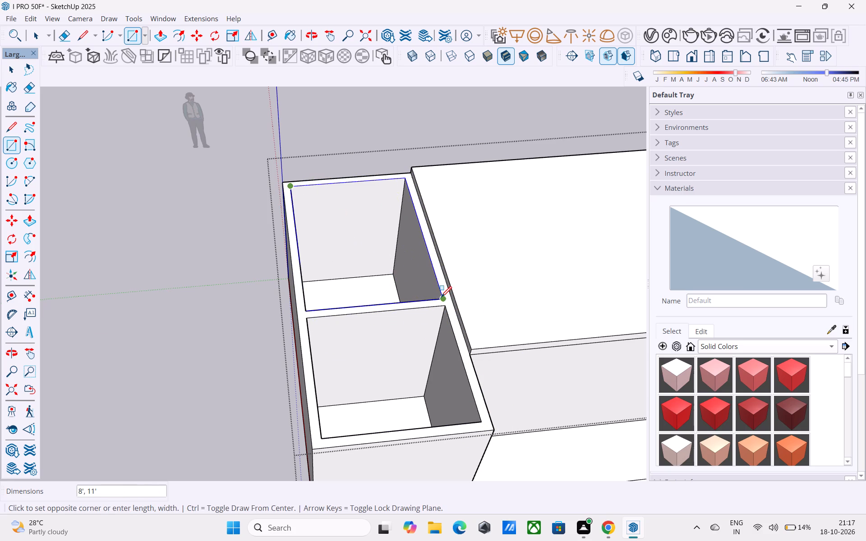
click(441, 298)
Reverse the face closing the top of the small room at the origin end.
key(space)
click(397, 285)
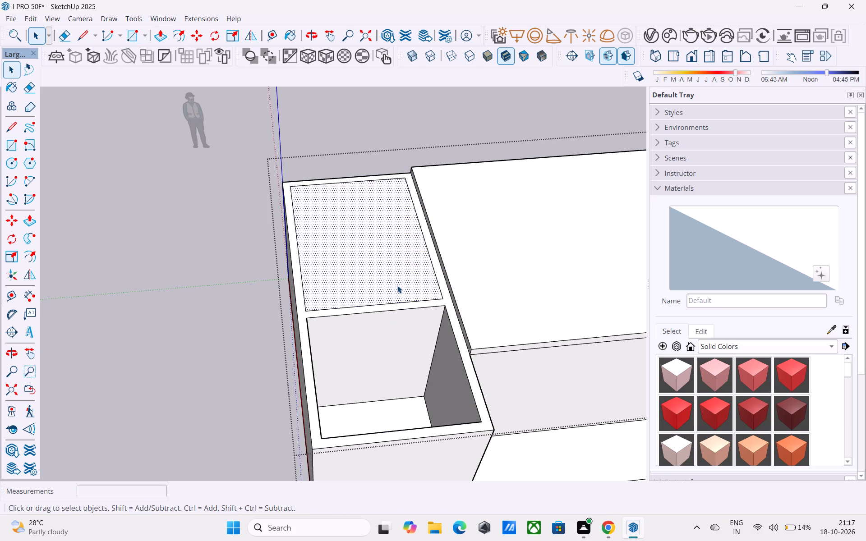
right_click(397, 285)
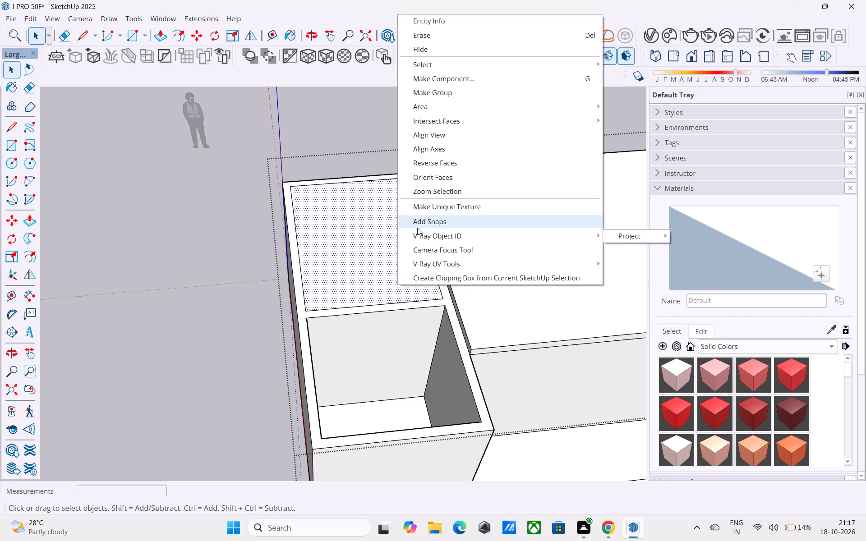
click(437, 162)
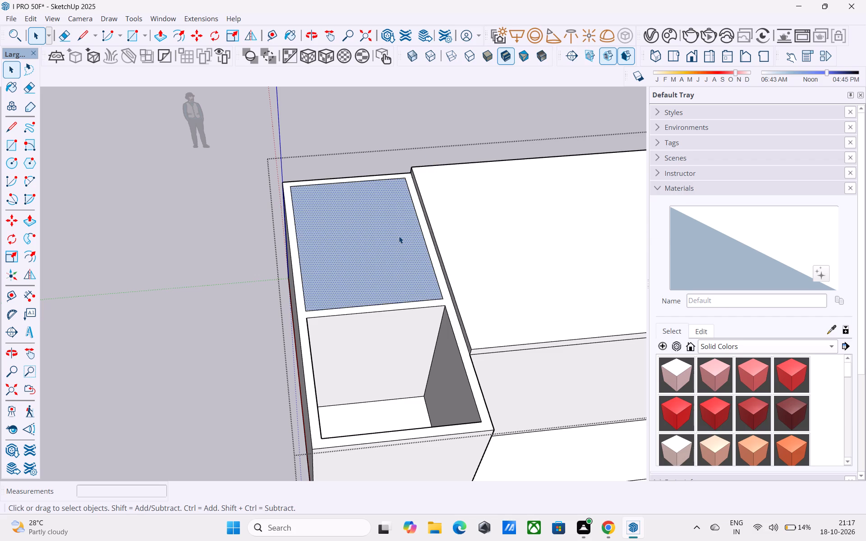
Draw a 6" vertical line upward from the covered small room's inner top corner nearest the origin.
key(l)
click(291, 186)
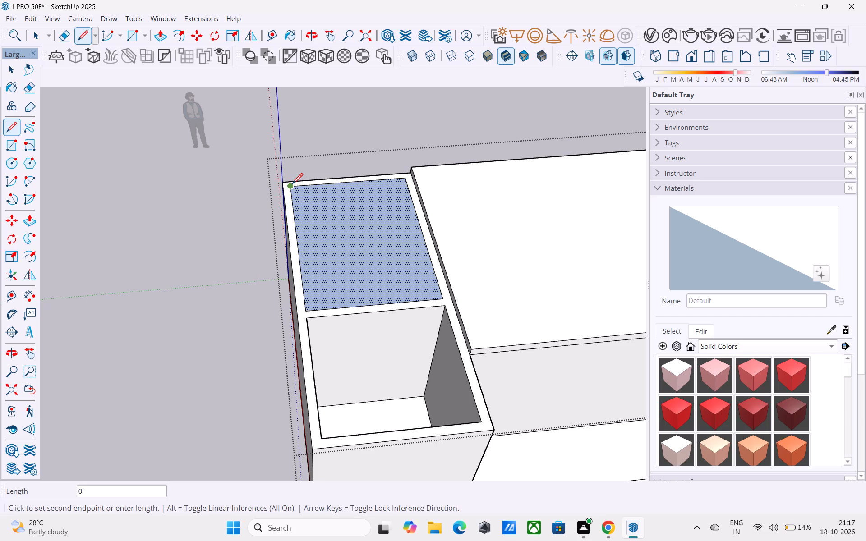
middle_drag(292, 179, 303, 137)
scroll(301, 138, down, 4)
middle_drag(307, 263, 327, 164)
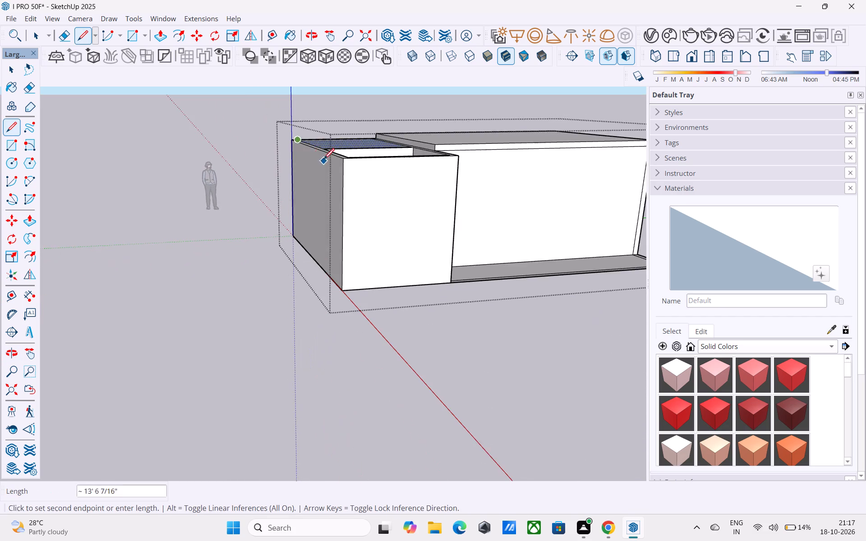
scroll(295, 247, down, 8)
middle_drag(253, 298, 267, 242)
scroll(279, 190, up, 10)
middle_drag(359, 249, 345, 310)
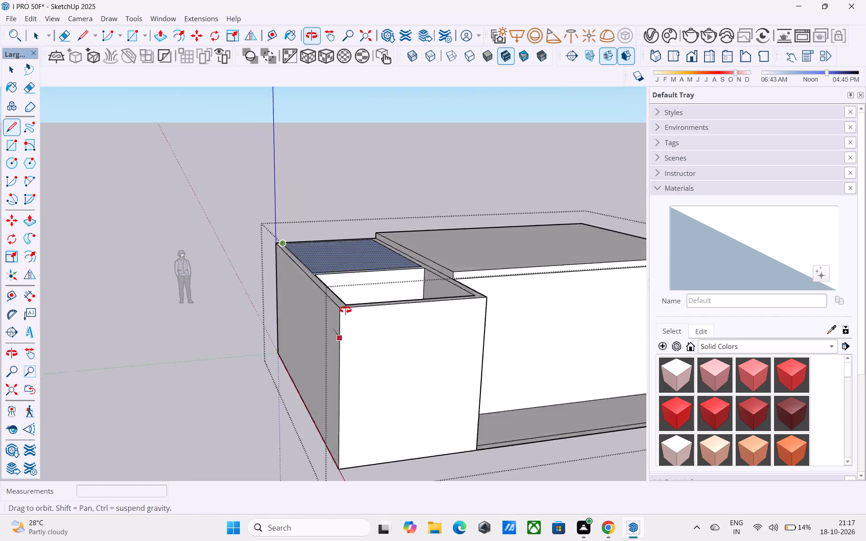
middle_drag(345, 310, 345, 311)
scroll(272, 233, up, 7)
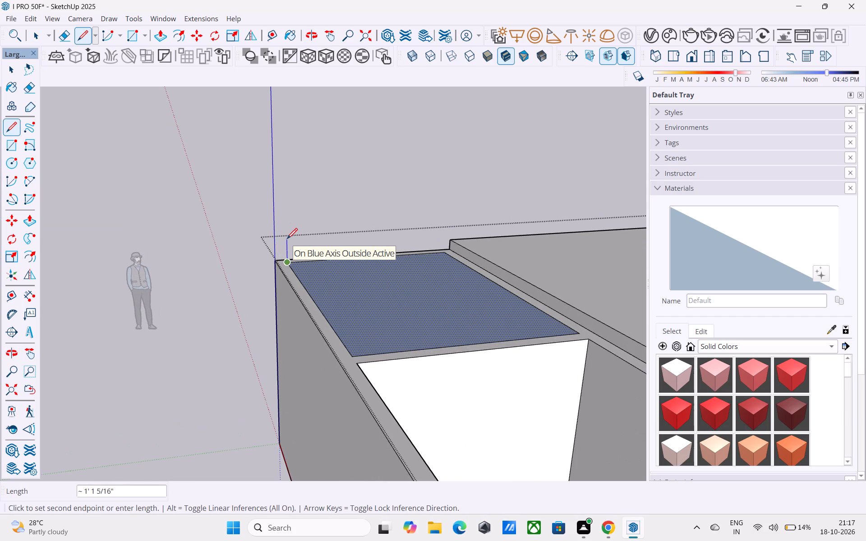
key(6)
key(shift+quotedbl)
key(Return)
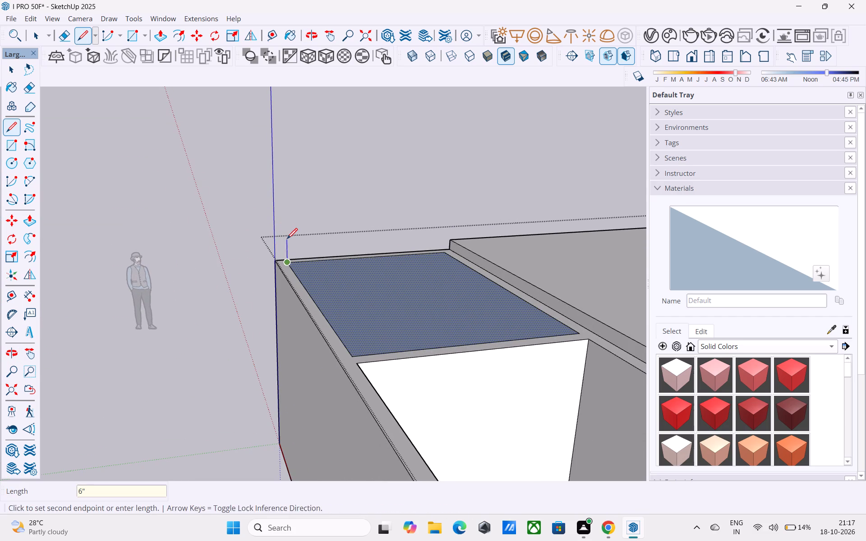
Draw a 6" vertical line upward from the covered small room's inner top corner diagonally opposite the first line.
key(l)
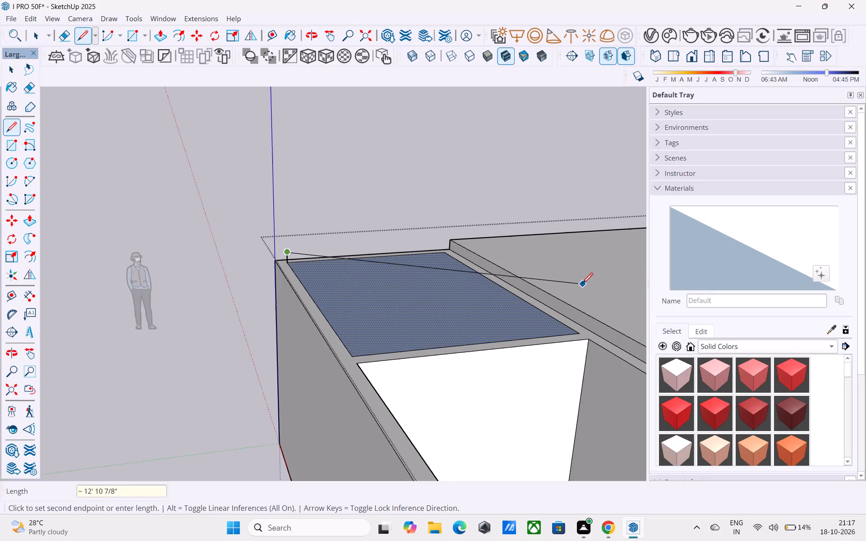
click(577, 331)
middle_drag(576, 321, 574, 285)
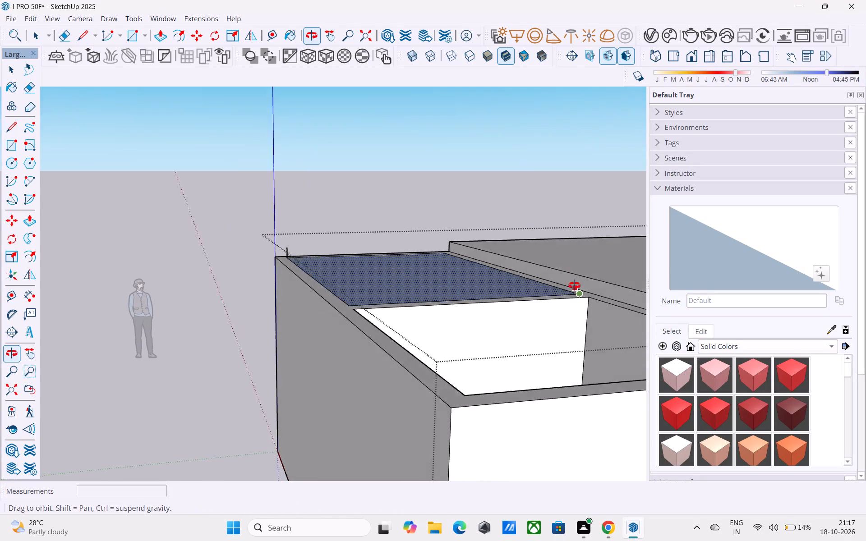
middle_drag(574, 285, 578, 273)
text(6")
key(Return)
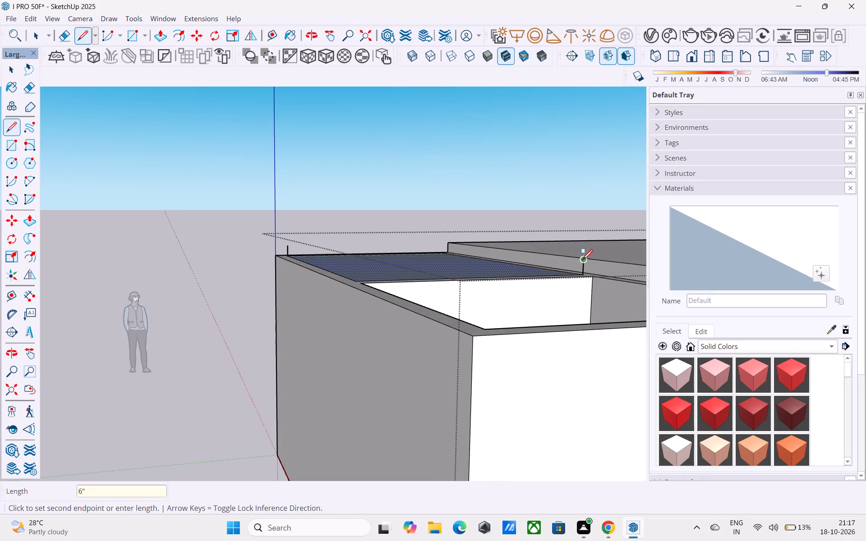
Draw an 11' by 8' rectangle between the top ends of the two 6" vertical lines.
key(r)
click(582, 261)
click(287, 246)
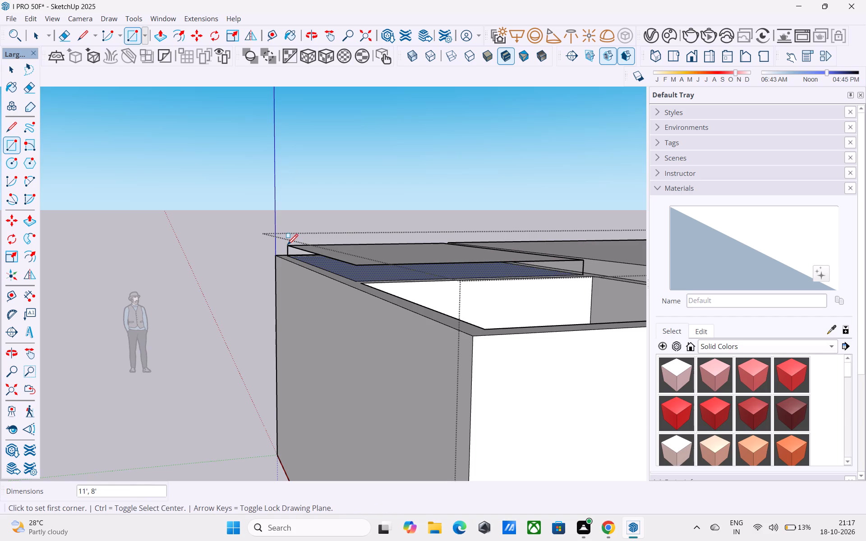
middle_drag(289, 247, 271, 308)
Draw 6" vertical edges at the small slab's two remaining corners to close its side faces.
key(l)
scroll(279, 298, down, 5)
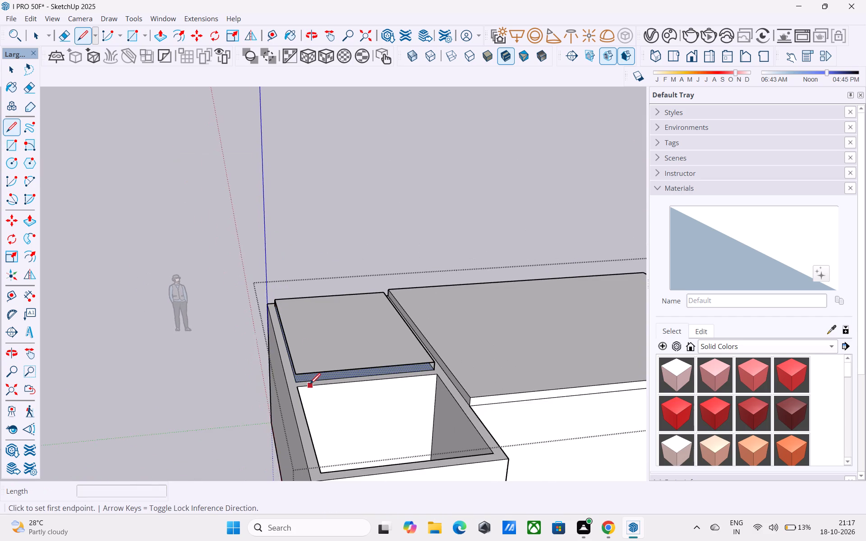
scroll(312, 385, up, 14)
click(273, 365)
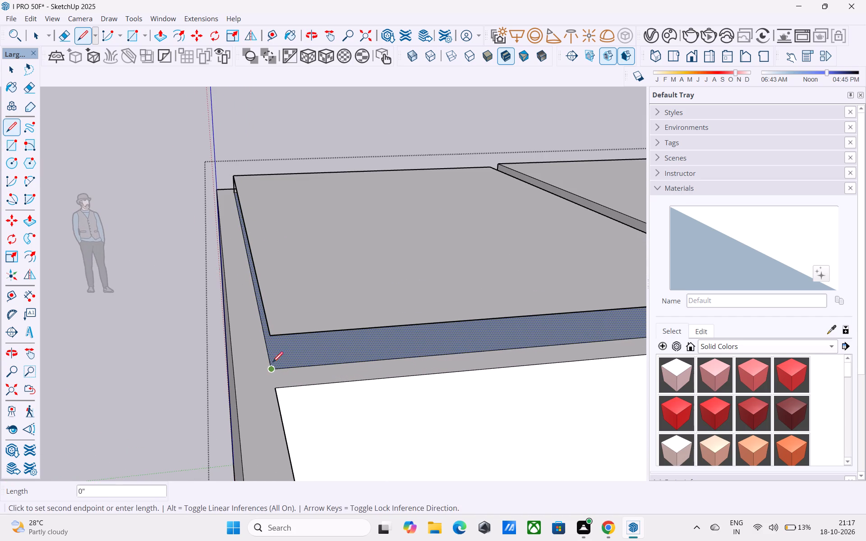
click(270, 335)
middle_drag(270, 335, 620, 341)
scroll(603, 330, down, 11)
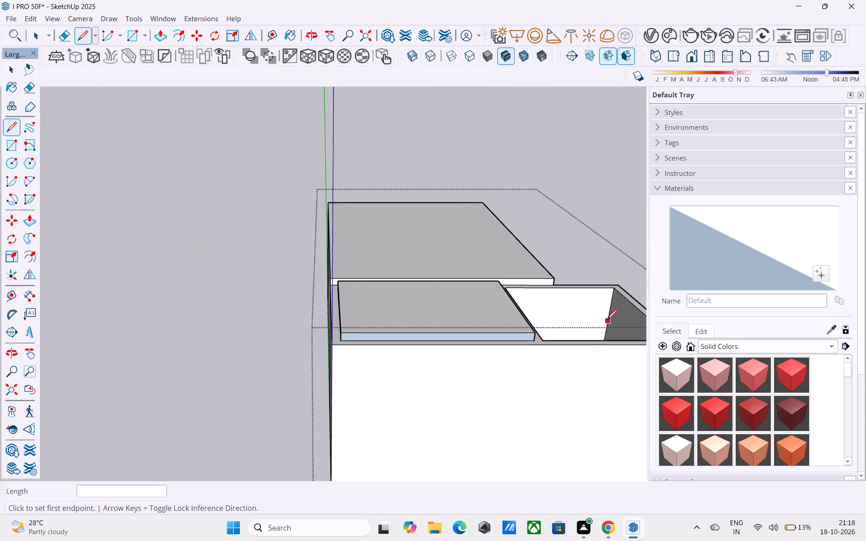
middle_drag(369, 294, 627, 306)
scroll(497, 227, up, 8)
middle_click(492, 339)
scroll(484, 344, up, 5)
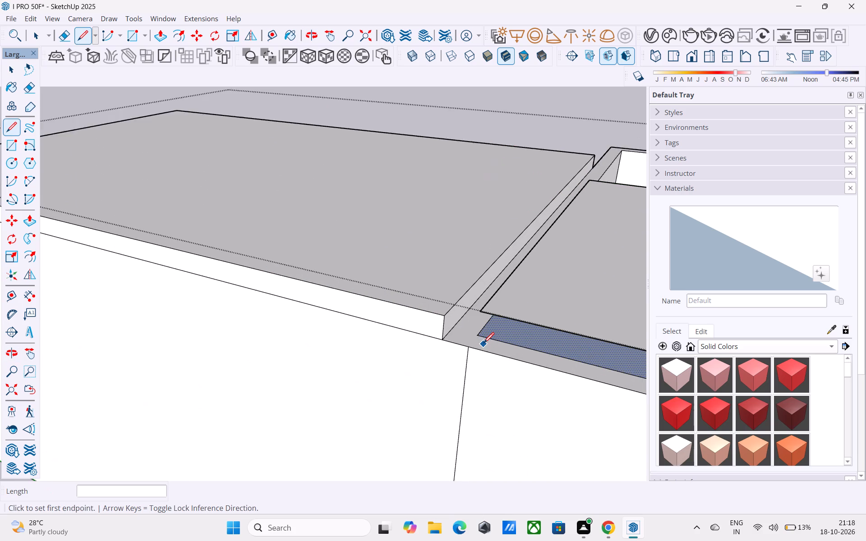
scroll(484, 344, up, 2)
click(476, 333)
click(479, 300)
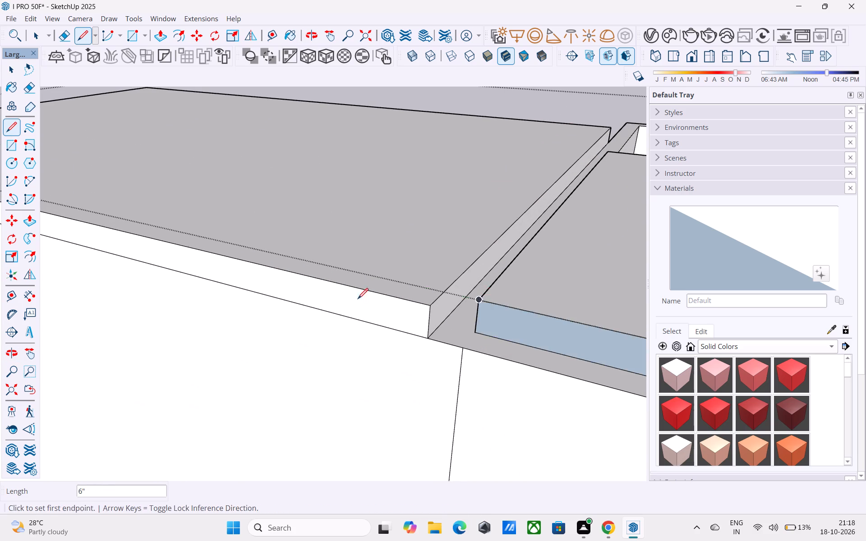
Reverse the small slab's two outward side faces, along the outer walls meeting at the origin.
scroll(336, 309, down, 10)
middle_drag(249, 326, 171, 296)
middle_drag(440, 293, 401, 291)
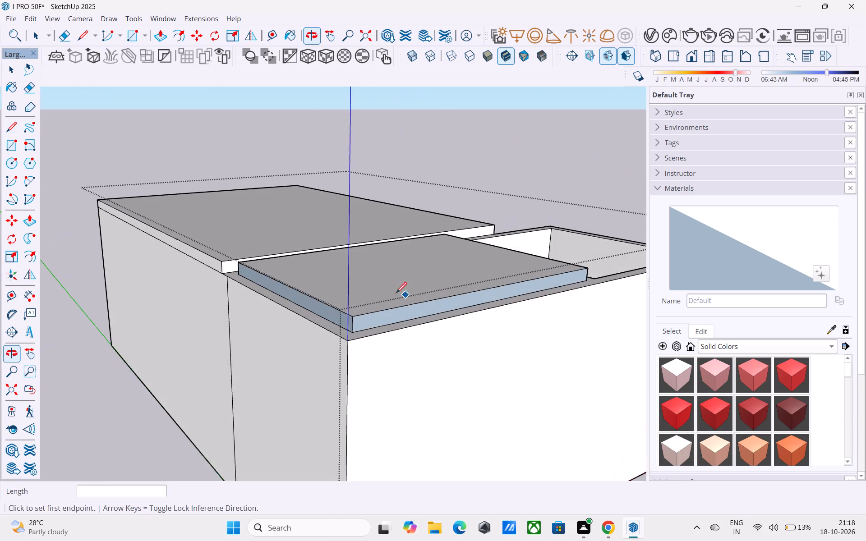
scroll(388, 309, up, 6)
key(space)
click(375, 322)
right_click(375, 322)
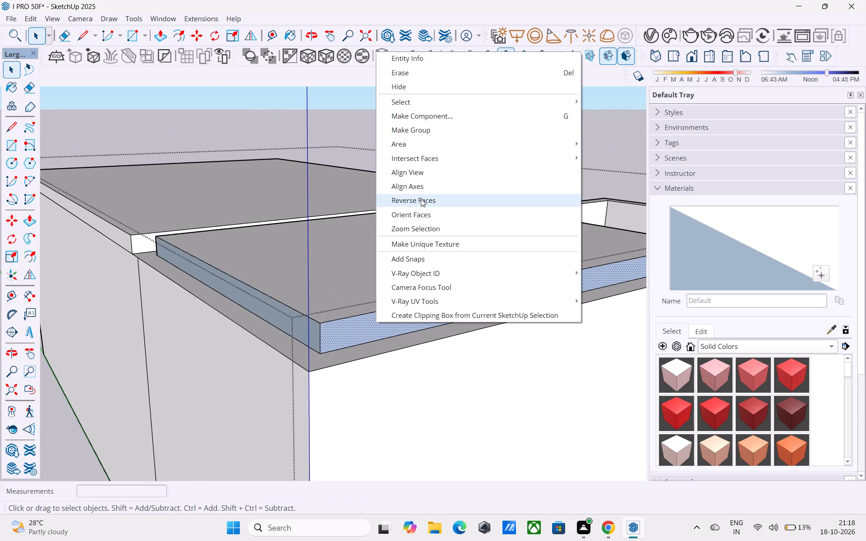
click(421, 199)
click(305, 335)
right_click(305, 335)
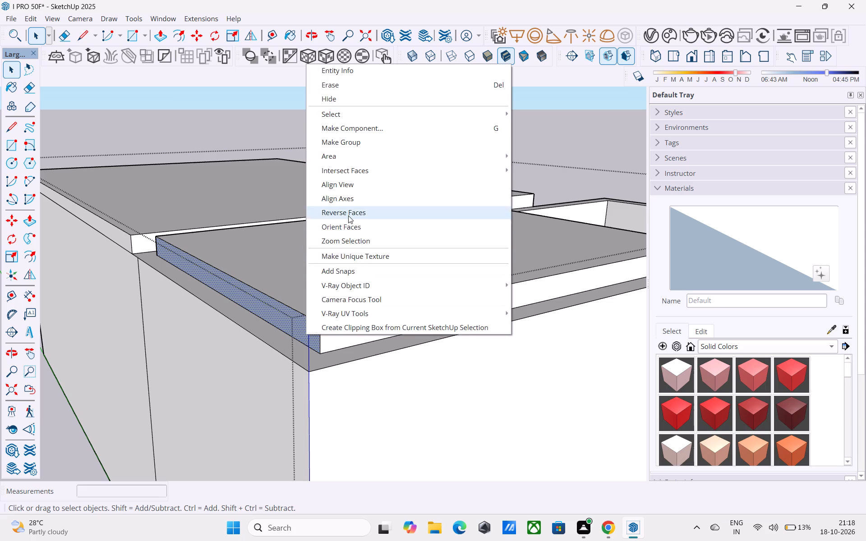
click(348, 215)
Reverse the small slab's other two side faces, toward the open small room and toward the large slab.
scroll(415, 254, down, 4)
middle_drag(415, 258, 47, 307)
scroll(148, 388, up, 3)
click(198, 350)
right_click(199, 350)
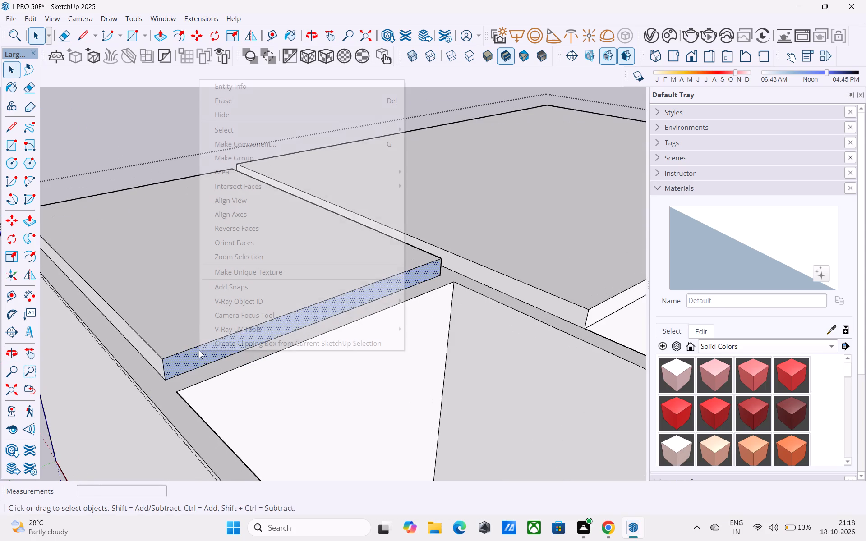
click(252, 229)
scroll(373, 325, down, 3)
middle_drag(405, 364, 150, 413)
scroll(249, 317, up, 4)
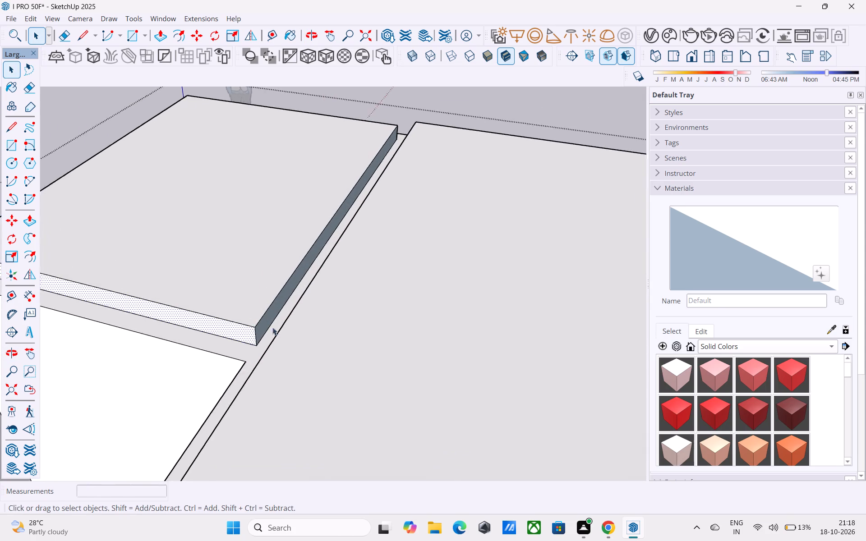
scroll(272, 327, up, 7)
click(264, 315)
right_click(264, 315)
click(313, 198)
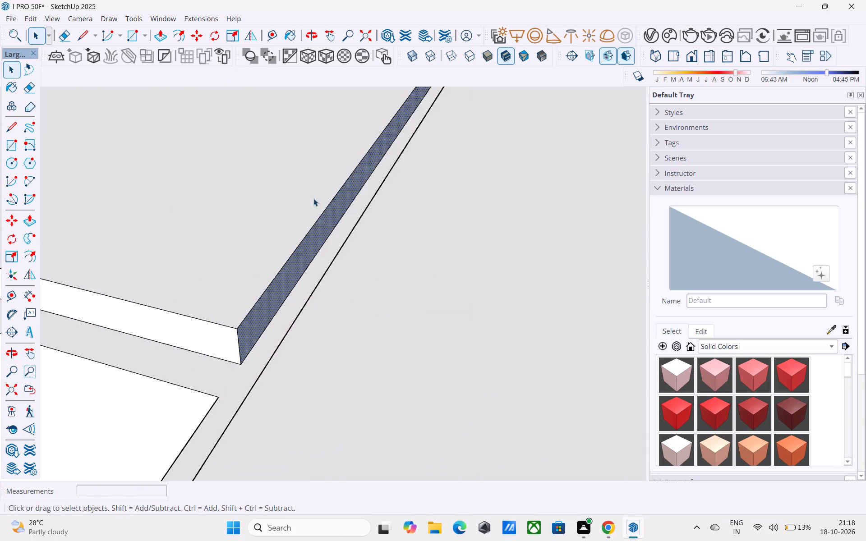
Push/Pull the small slab's side face along the red-axis outer wall 6" out to the wall's outer face.
scroll(542, 332, down, 10)
middle_drag(417, 366, 544, 363)
scroll(546, 348, down, 5)
middle_drag(390, 366, 566, 360)
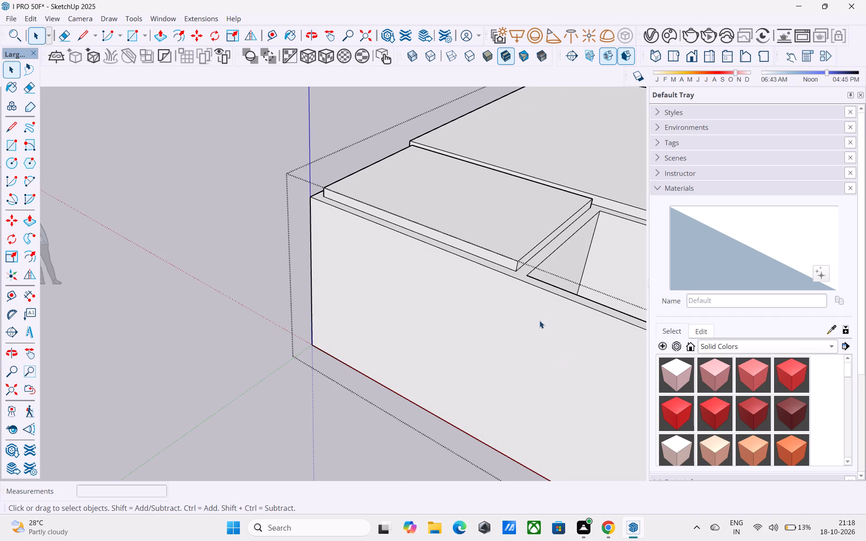
middle_drag(533, 311, 341, 409)
scroll(361, 384, up, 5)
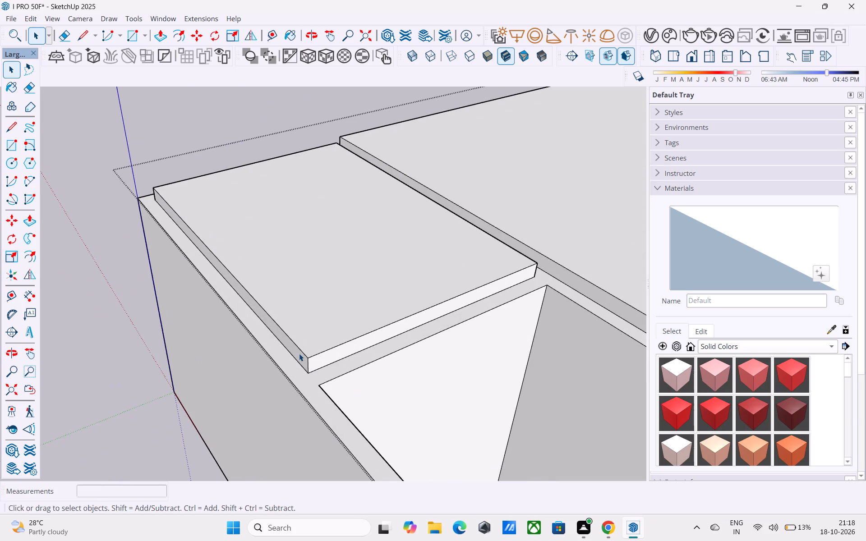
click(299, 353)
scroll(299, 353, up, 3)
key(p)
click(299, 353)
click(297, 402)
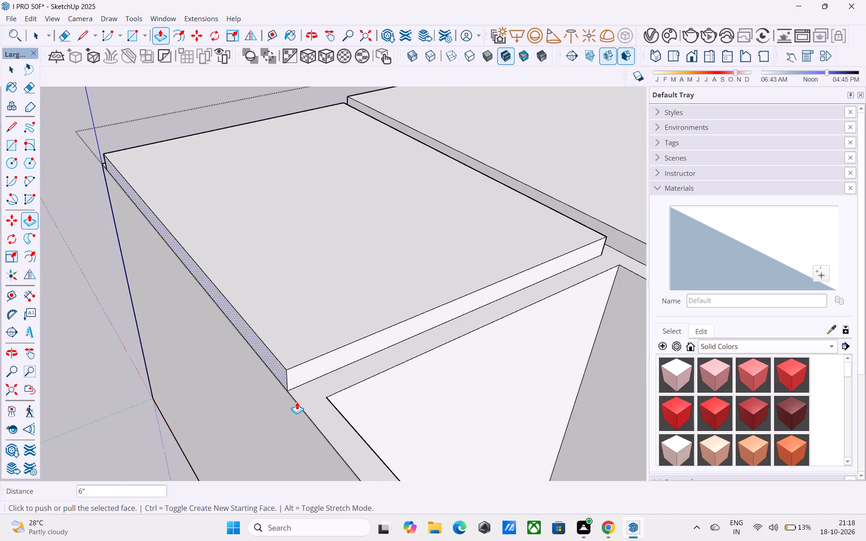
Push/Pull the small slab's face toward the open small room 8' 6" to cover that room and its end wall.
key(space)
click(316, 372)
scroll(316, 372, down, 3)
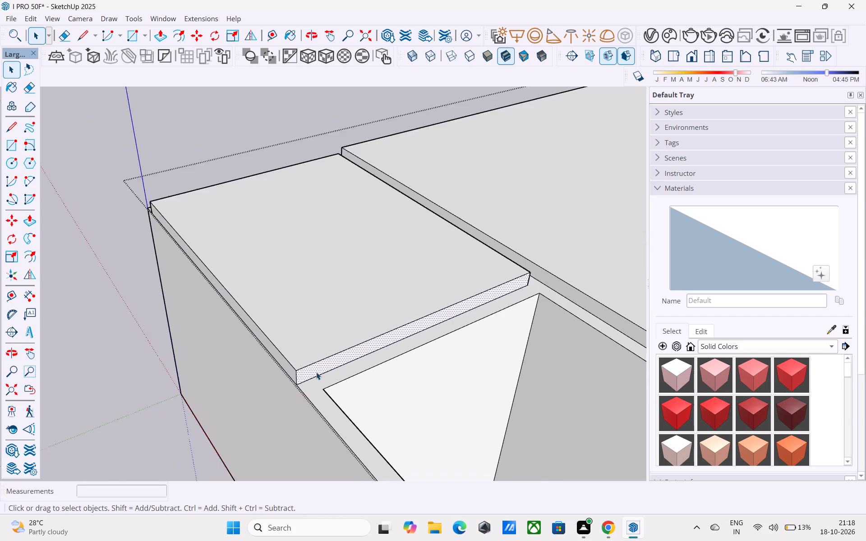
scroll(316, 372, down, 2)
key(p)
click(316, 371)
scroll(317, 371, down, 10)
middle_drag(386, 467, 384, 454)
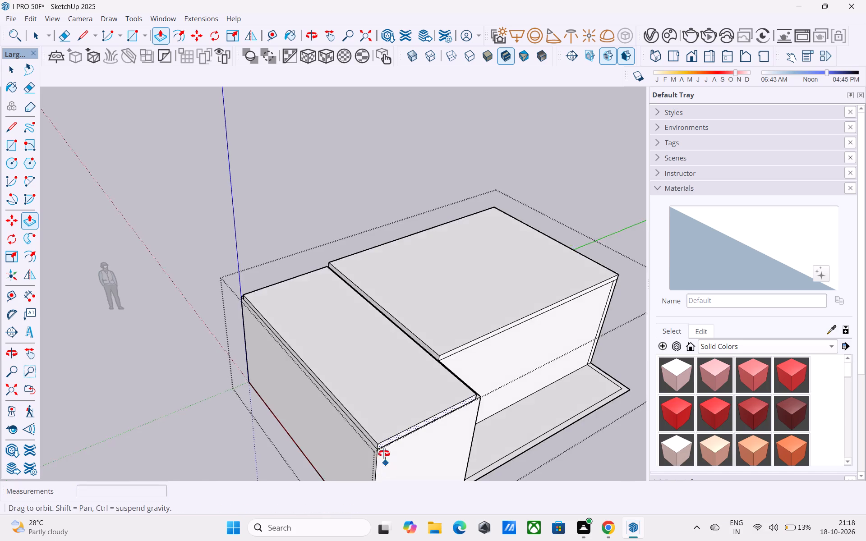
middle_drag(384, 454, 377, 423)
scroll(376, 425, up, 4)
click(377, 422)
Push/Pull the small slab's side face toward the large slab to close the gap between them.
middle_drag(377, 422, 168, 418)
middle_drag(303, 367, 287, 359)
scroll(289, 360, up, 3)
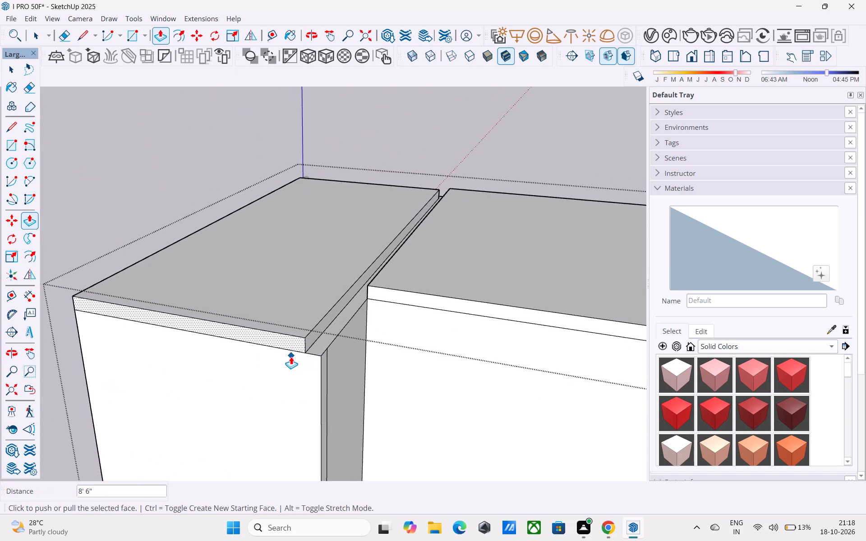
scroll(291, 357, up, 6)
key(space)
click(327, 321)
key(p)
double_click(327, 321)
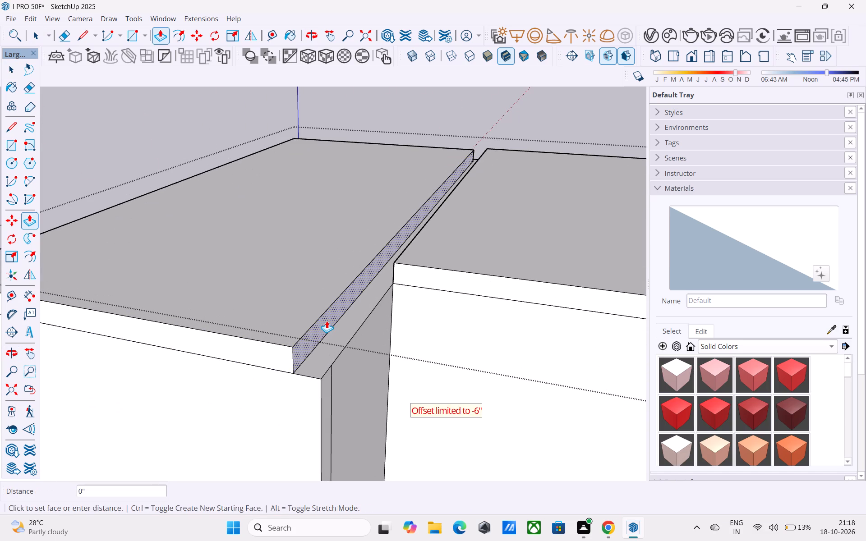
Push/Pull the small slab's recessed side face along the green-axis outer wall flush with the wall's outer face.
scroll(327, 321, down, 4)
middle_drag(328, 322, 501, 363)
scroll(505, 362, down, 8)
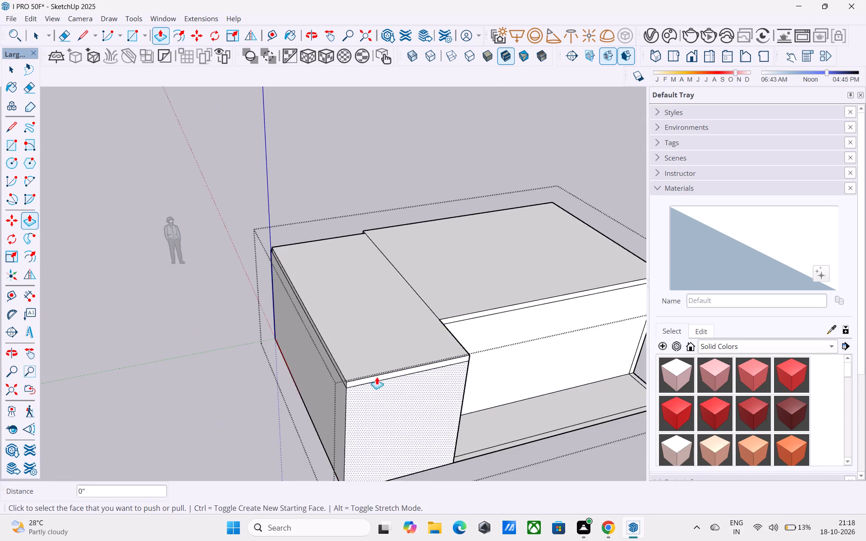
middle_drag(298, 363, 659, 398)
scroll(431, 174, up, 2)
scroll(431, 174, down, 1)
scroll(431, 174, up, 15)
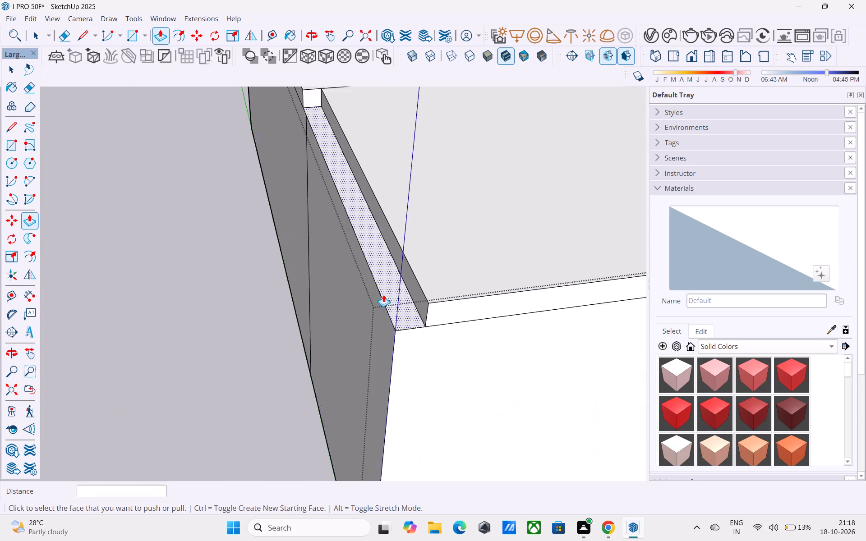
scroll(383, 294, up, 3)
click(417, 275)
click(376, 327)
scroll(298, 336, down, 10)
key(space)
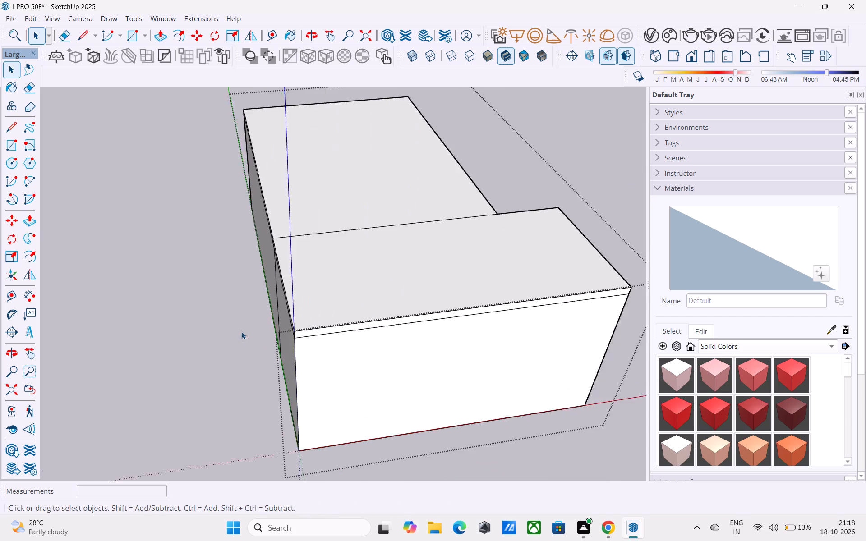
Erase the seam line between the small-room slab and the large slab on the roof's top face.
scroll(241, 331, down, 6)
middle_drag(369, 340, 0, 319)
scroll(163, 332, down, 3)
middle_drag(163, 332, 163, 331)
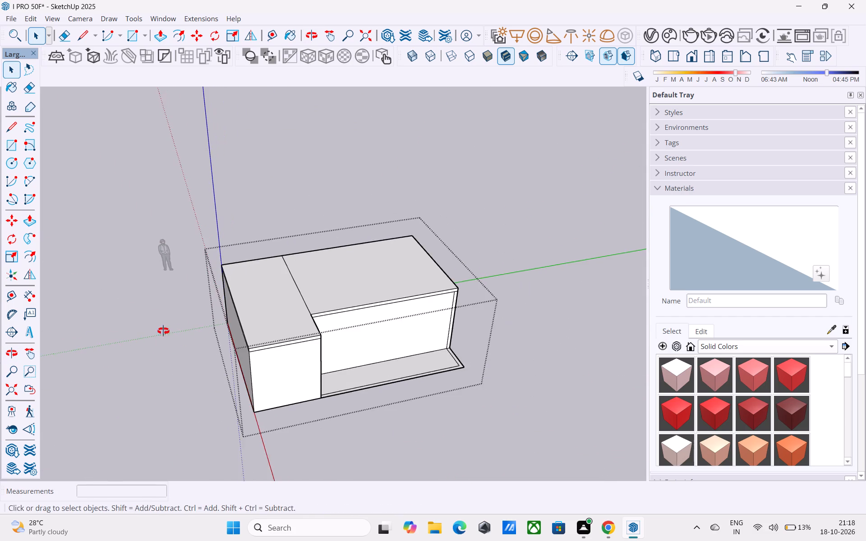
middle_drag(163, 331, 115, 328)
middle_drag(203, 339, 185, 366)
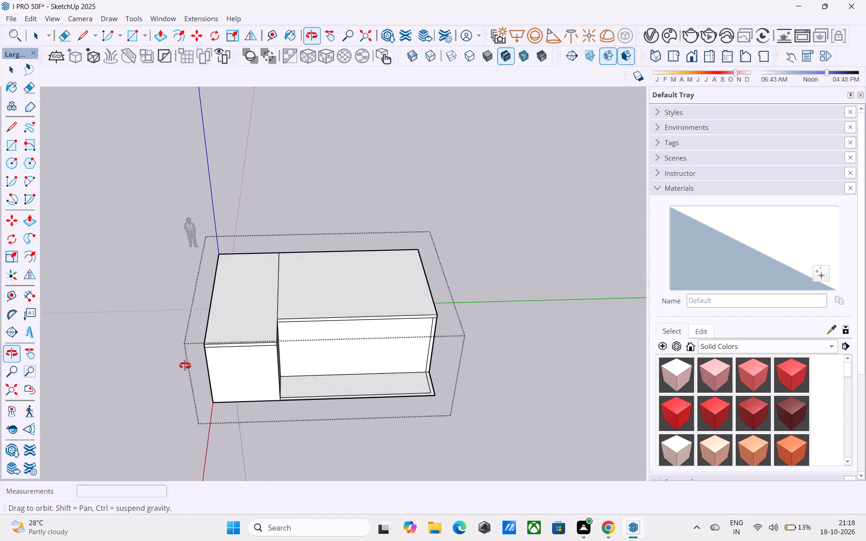
middle_drag(185, 366, 185, 394)
scroll(185, 390, down, 2)
middle_drag(235, 357, 229, 399)
scroll(268, 345, up, 8)
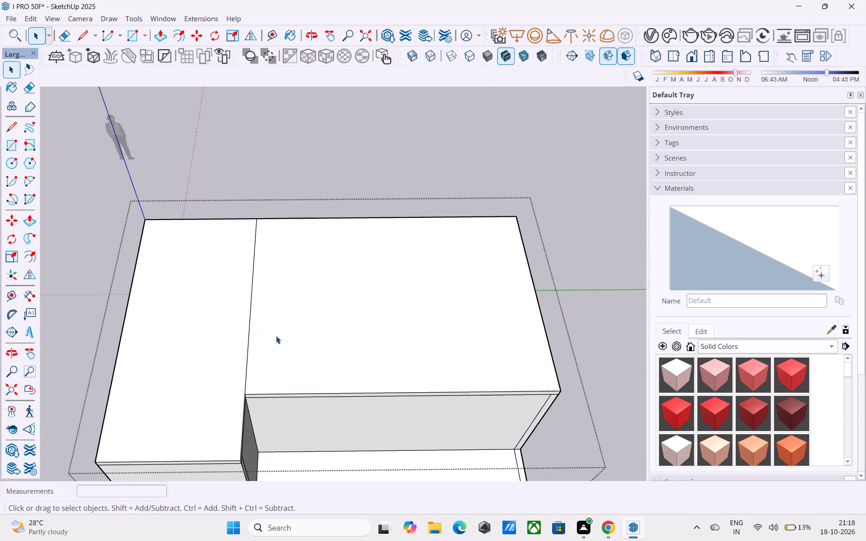
key(e)
drag(264, 335, 244, 330)
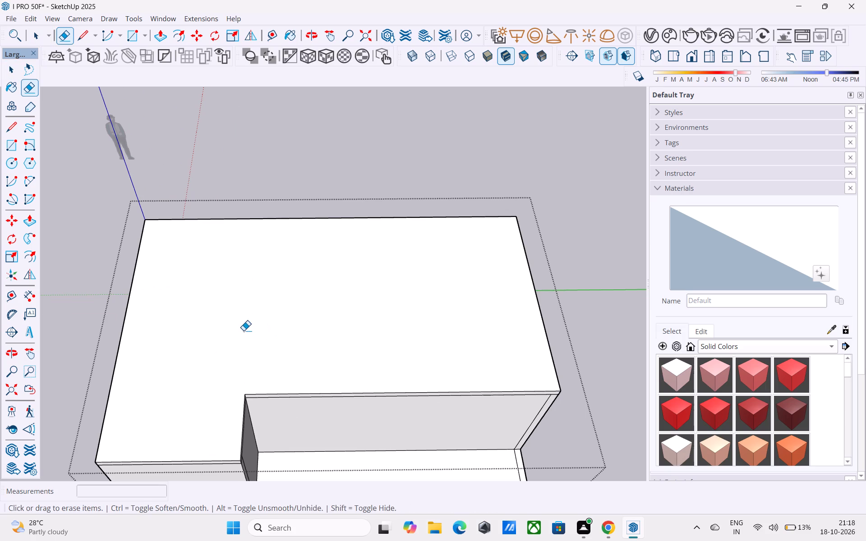
key(space)
click(243, 331)
Push/Pull the roof slab's edge face above the open strip 4' 6" out, flush with the small-room slab's end.
scroll(243, 331, down, 10)
middle_drag(242, 370, 234, 337)
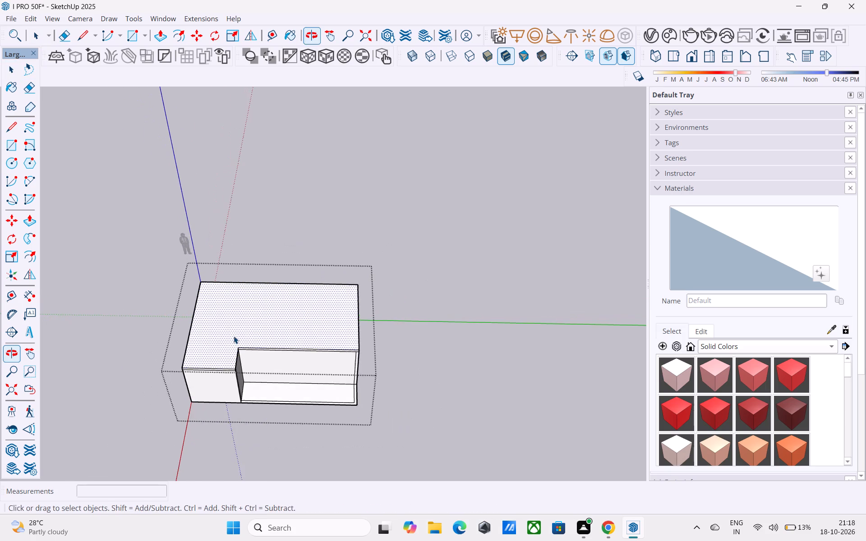
scroll(234, 336, up, 1)
middle_drag(235, 336, 230, 355)
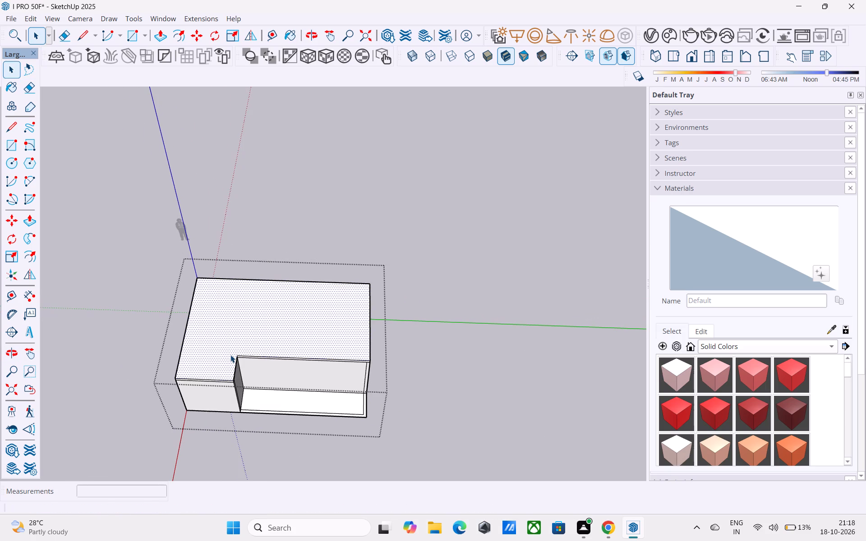
scroll(230, 355, down, 3)
middle_drag(230, 355, 254, 246)
scroll(290, 339, up, 3)
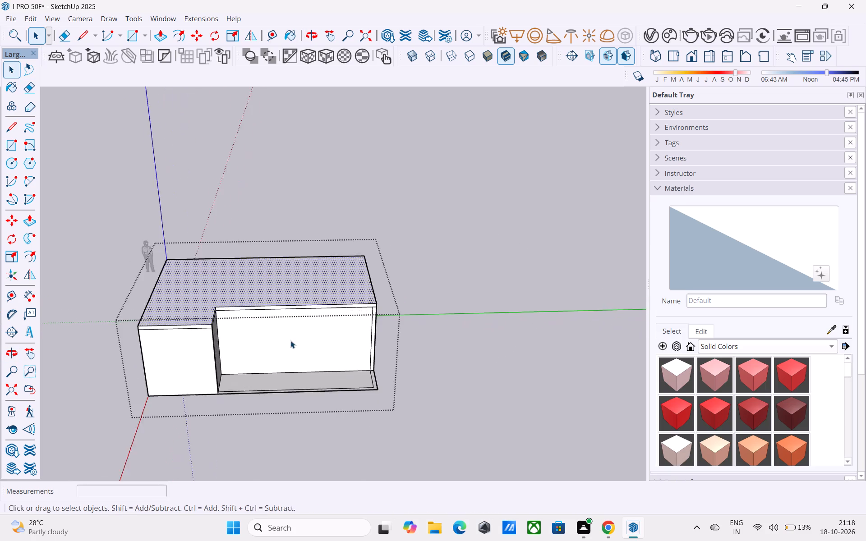
scroll(290, 340, up, 11)
click(258, 287)
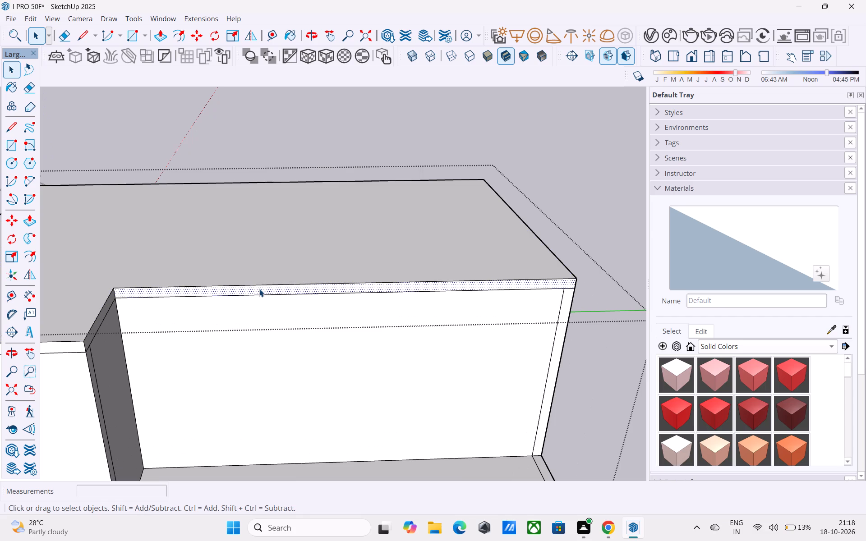
key(p)
click(259, 289)
scroll(261, 289, down, 5)
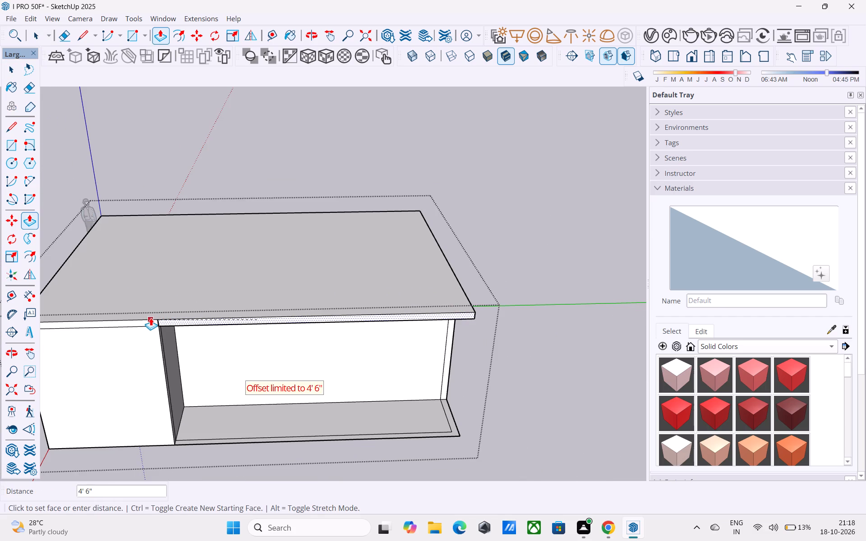
click(150, 318)
Erase the seam line on the roof slab's edge face above the junction of the small room and open strip, and close the group.
scroll(161, 330, up, 10)
key(e)
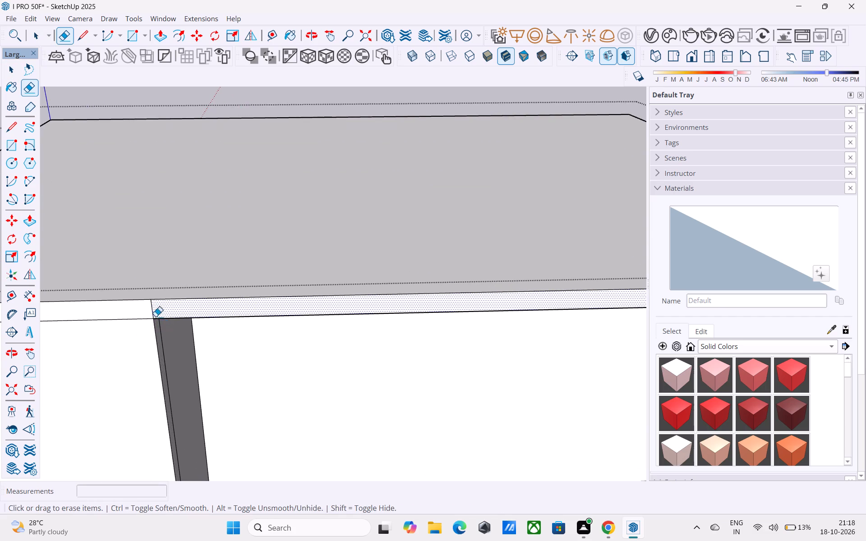
drag(155, 316, 147, 313)
scroll(323, 252, down, 2)
scroll(325, 252, up, 1)
scroll(325, 252, down, 7)
middle_drag(349, 339, 347, 174)
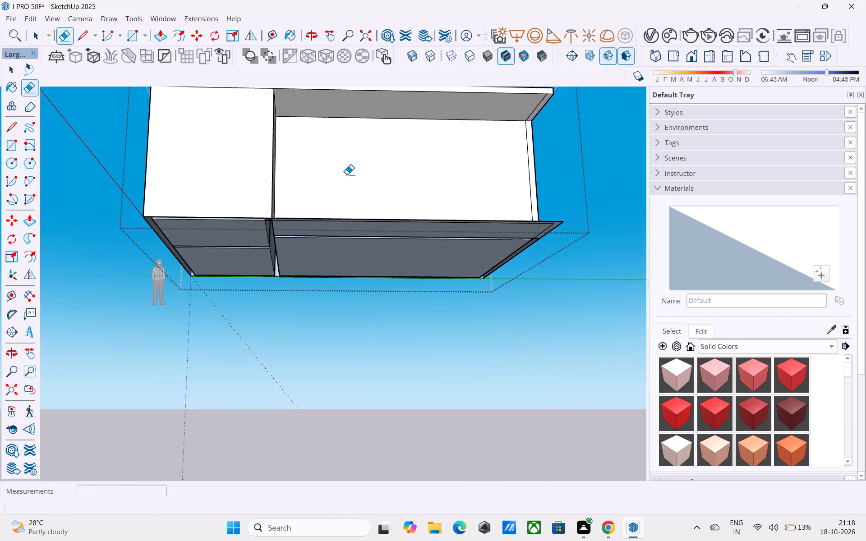
middle_drag(347, 174, 339, 222)
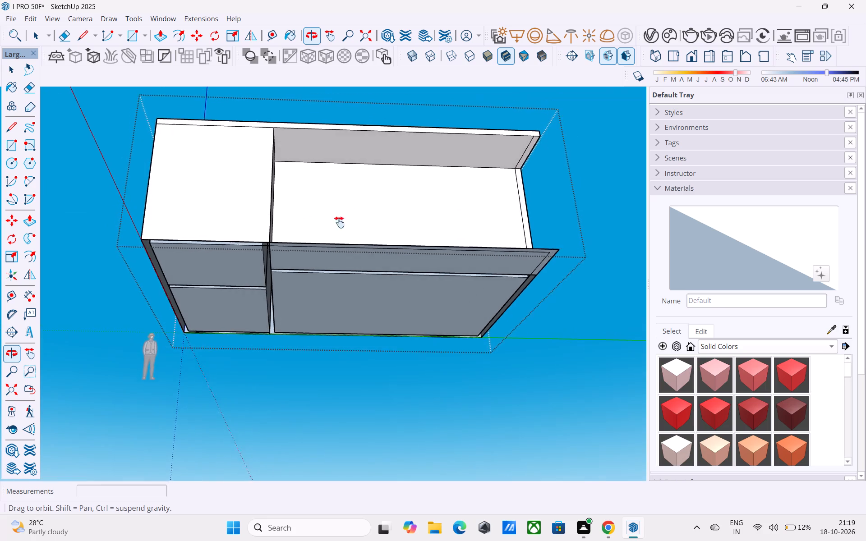
middle_drag(339, 222, 337, 311)
key(space)
scroll(338, 311, down, 1)
click(362, 173)
Draw a rectangle across the building's underside, from the small room's outer corner to the diagonally opposite outer wall corner.
middle_drag(317, 307, 316, 316)
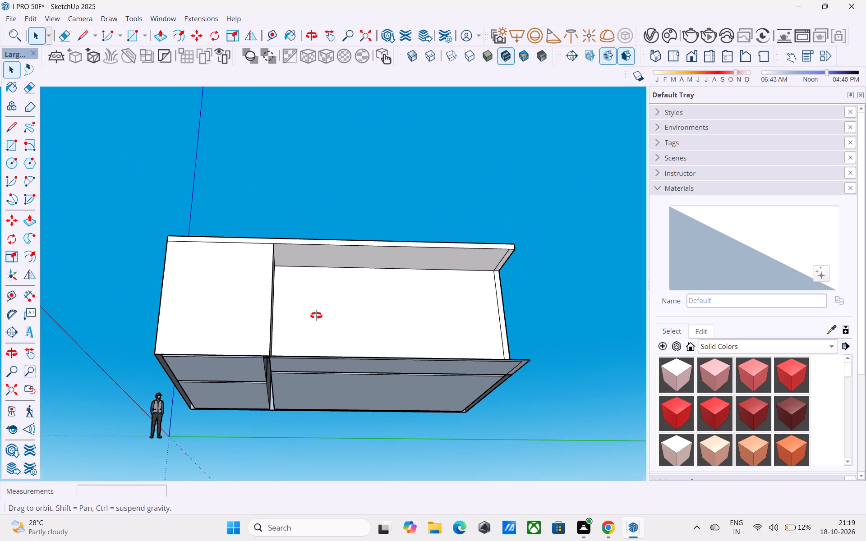
middle_drag(316, 316, 396, 196)
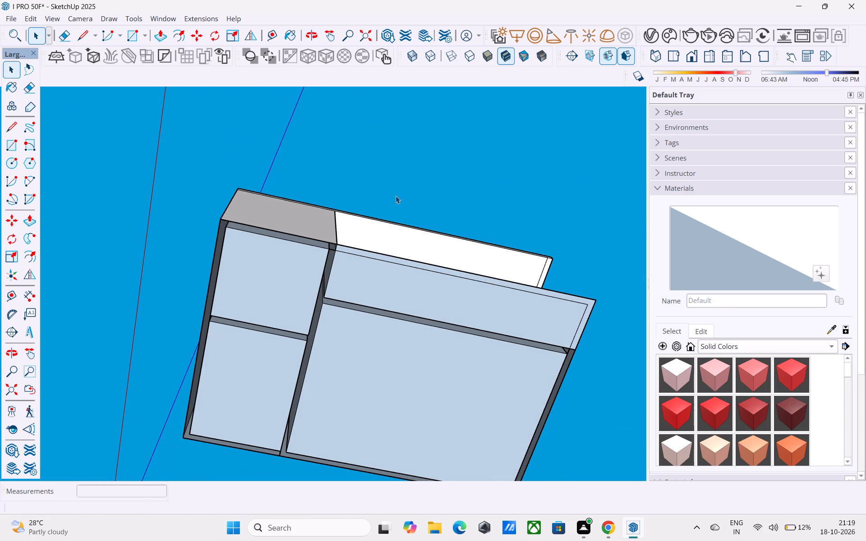
key(r)
click(218, 220)
scroll(215, 222, down, 5)
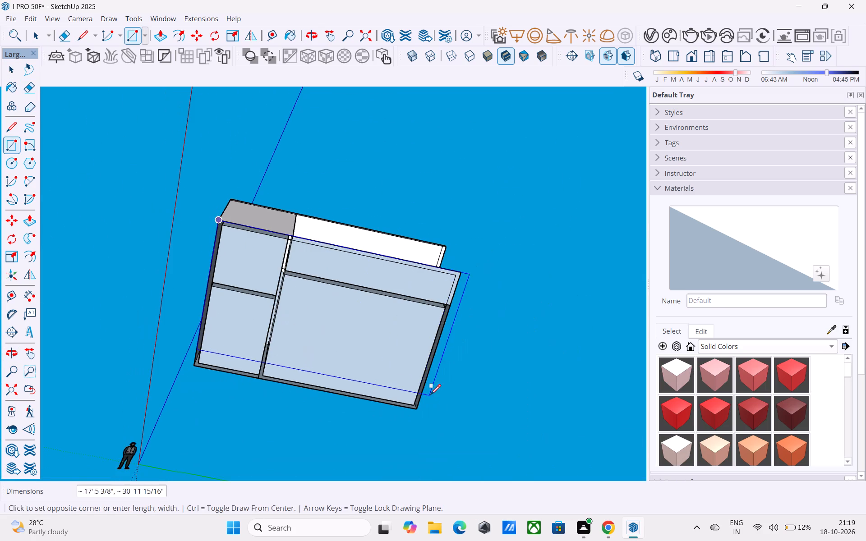
middle_drag(430, 396, 177, 486)
scroll(622, 280, up, 3)
scroll(447, 333, up, 3)
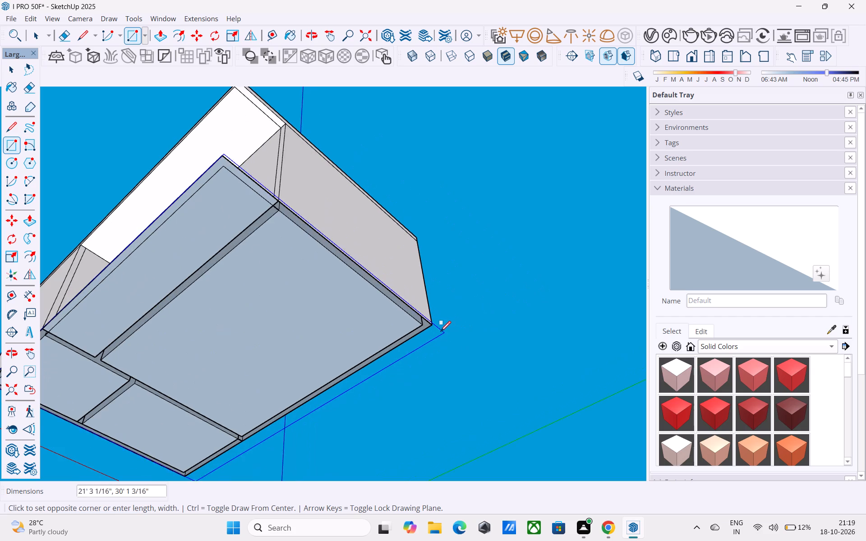
click(432, 328)
scroll(510, 300, down, 5)
middle_drag(468, 270, 604, 279)
key(space)
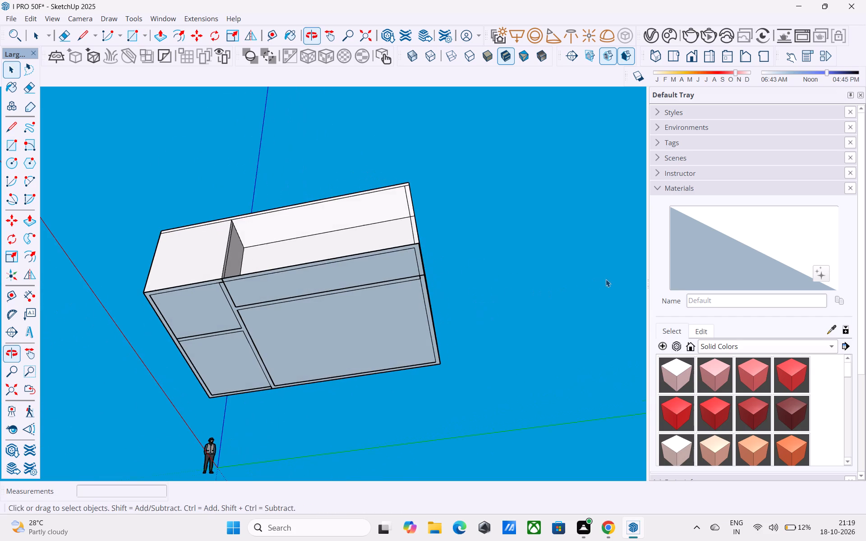
Push/Pull the underside rectangle 6" to form the base slab.
click(351, 310)
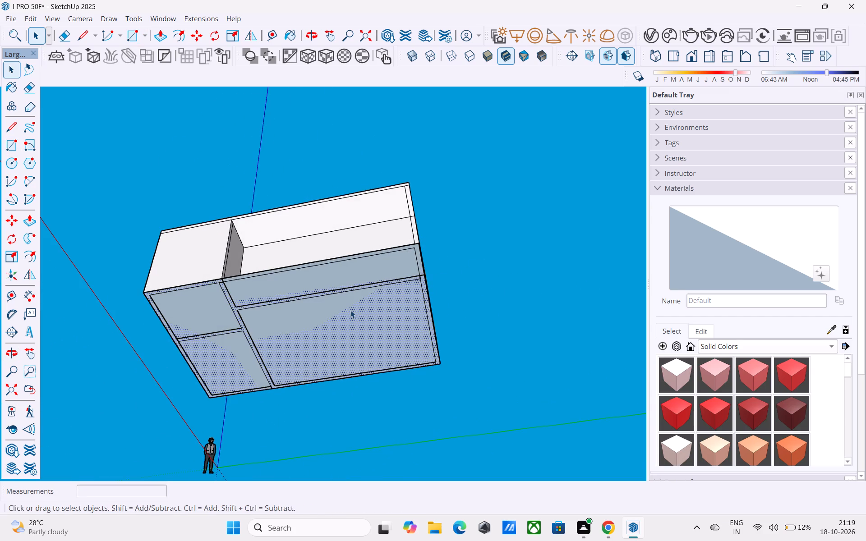
key(p)
click(350, 310)
text(6")
key(Return)
key(space)
scroll(364, 298, down, 2)
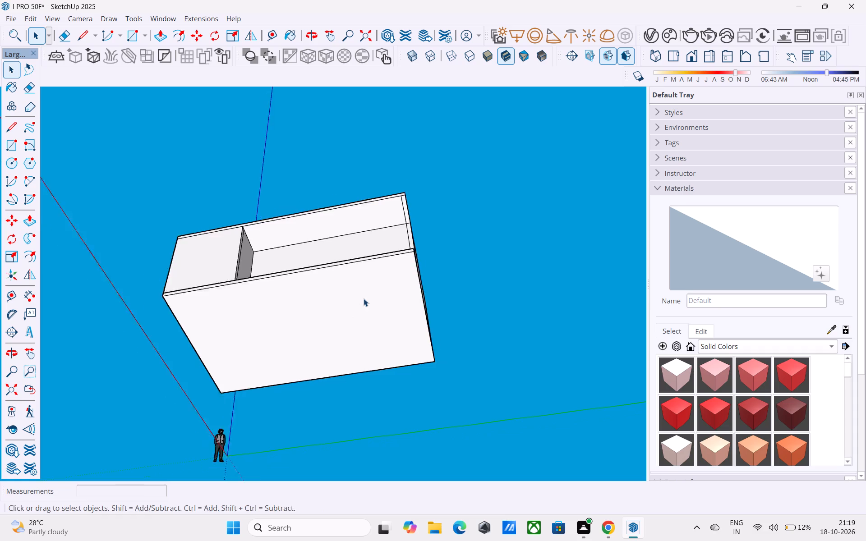
Examine the building from all sides, checking the roof slab, walls and new base slab.
middle_drag(364, 298, 440, 510)
middle_drag(404, 198, 378, 345)
scroll(307, 205, up, 3)
scroll(306, 201, down, 4)
middle_drag(307, 201, 427, 179)
middle_drag(322, 172, 363, 127)
middle_drag(452, 226, 179, 197)
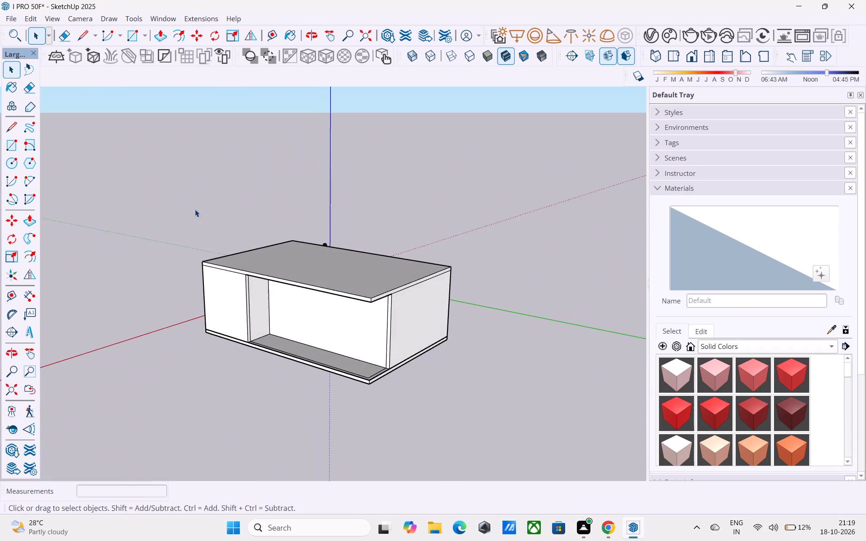
scroll(295, 236, up, 2)
middle_drag(290, 234, 553, 242)
middle_drag(295, 203, 453, 237)
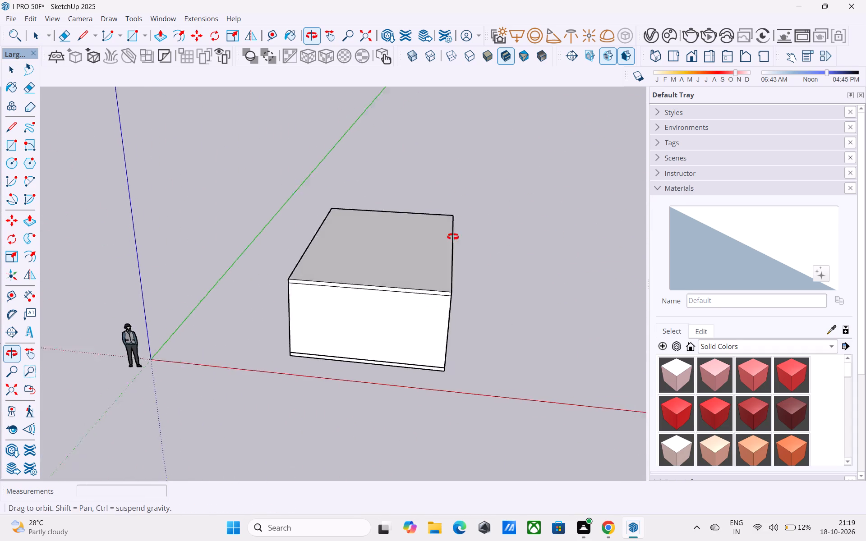
middle_drag(453, 237, 100, 218)
middle_drag(447, 263, 51, 280)
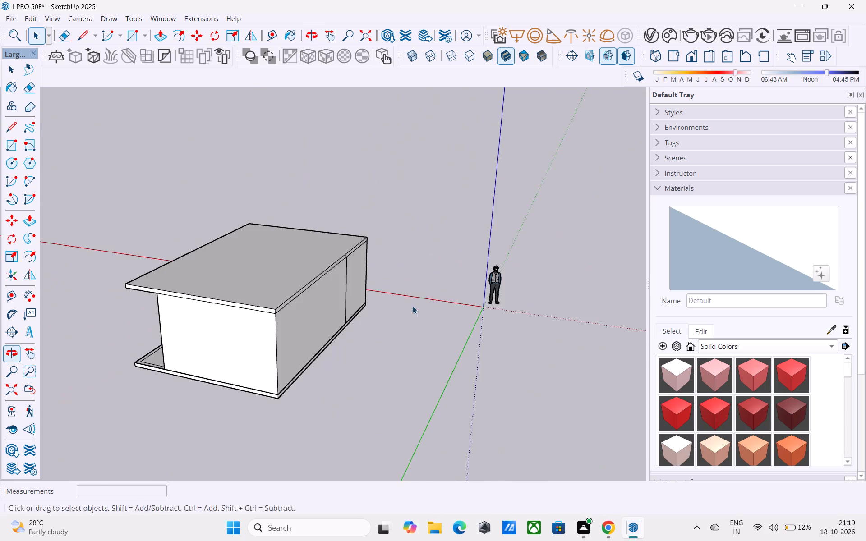
Inside the building group, erase the vertical wall seam and the short roof-edge seam on the long outer side facing the origin.
middle_drag(412, 305, 249, 296)
scroll(396, 265, up, 11)
scroll(292, 264, up, 4)
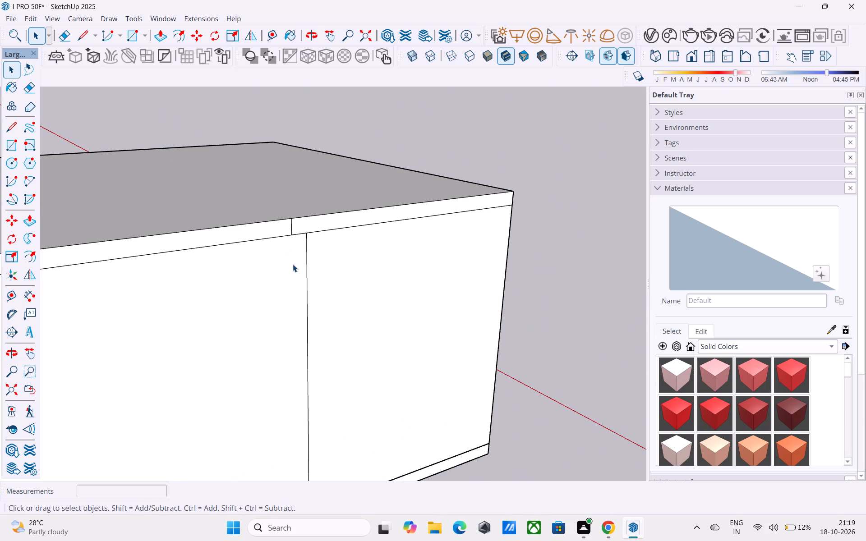
key(e)
key(space)
double_click(295, 264)
key(e)
drag(298, 264, 314, 265)
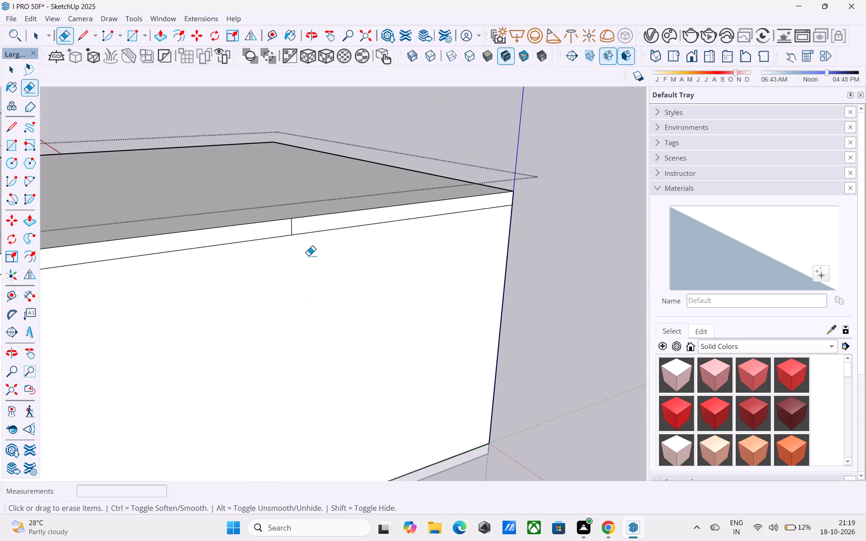
click(294, 232)
scroll(299, 242, down, 4)
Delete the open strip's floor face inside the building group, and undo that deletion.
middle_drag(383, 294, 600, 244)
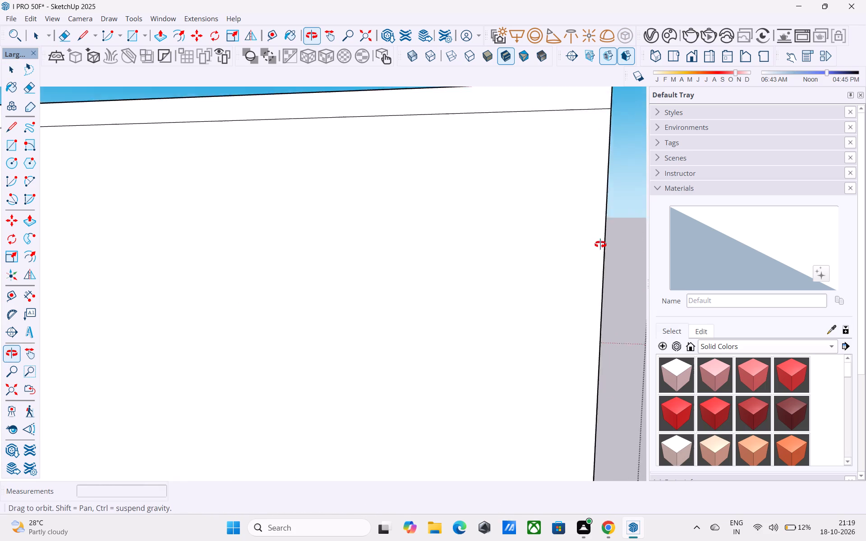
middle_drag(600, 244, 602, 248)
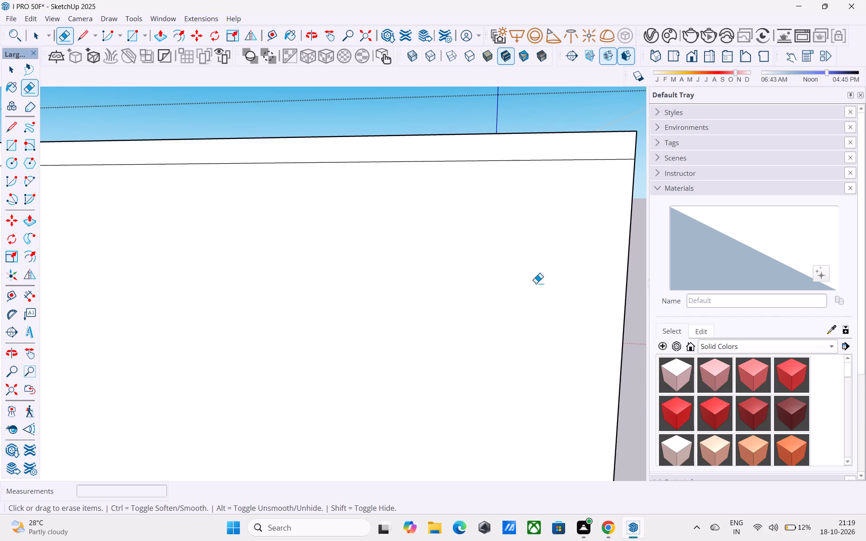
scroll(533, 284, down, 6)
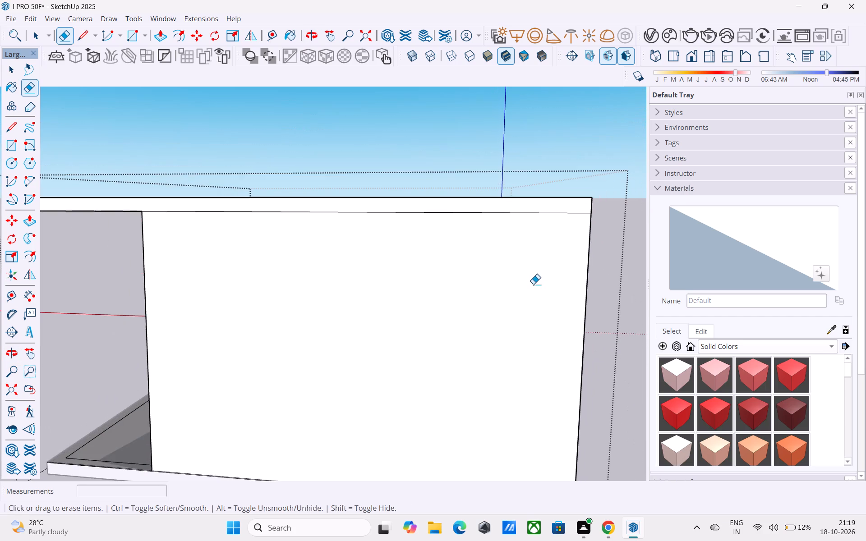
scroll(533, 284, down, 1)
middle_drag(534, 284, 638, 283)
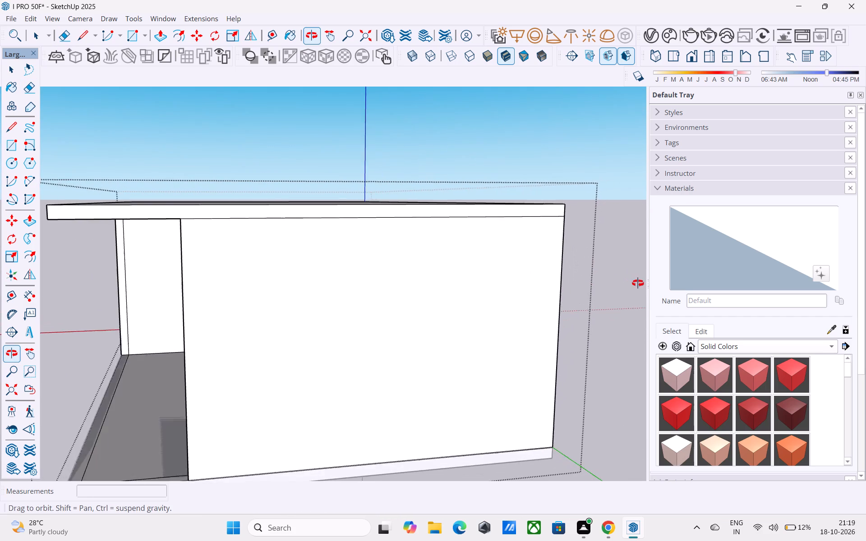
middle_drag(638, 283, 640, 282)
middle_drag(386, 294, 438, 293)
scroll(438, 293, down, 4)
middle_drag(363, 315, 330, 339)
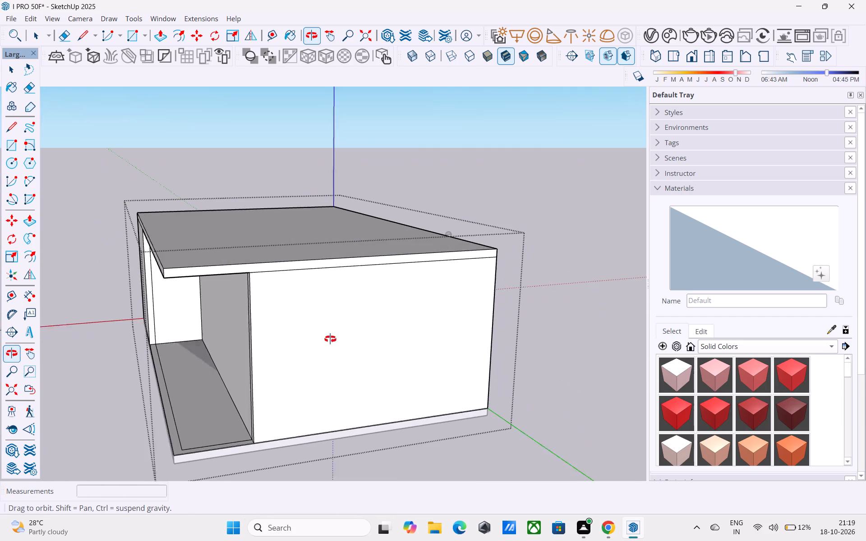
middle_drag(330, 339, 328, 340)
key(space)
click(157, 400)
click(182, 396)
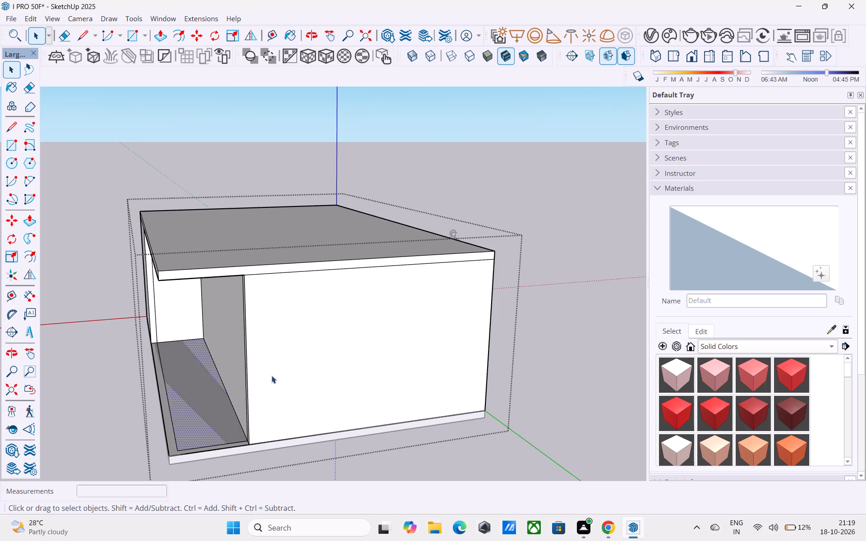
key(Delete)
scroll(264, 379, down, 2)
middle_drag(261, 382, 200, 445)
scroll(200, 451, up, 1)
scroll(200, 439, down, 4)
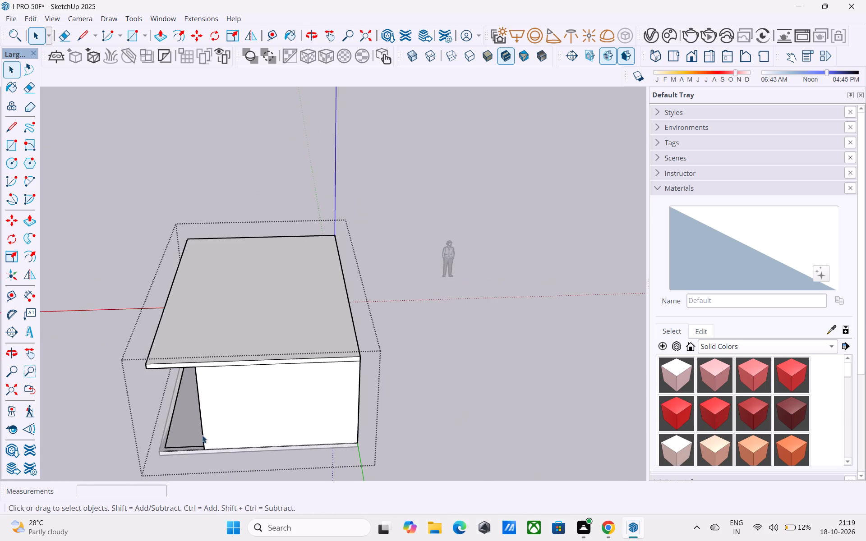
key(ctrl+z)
Close the building group and delete the floor face of the open strip from outside it.
click(421, 331)
scroll(117, 424, up, 4)
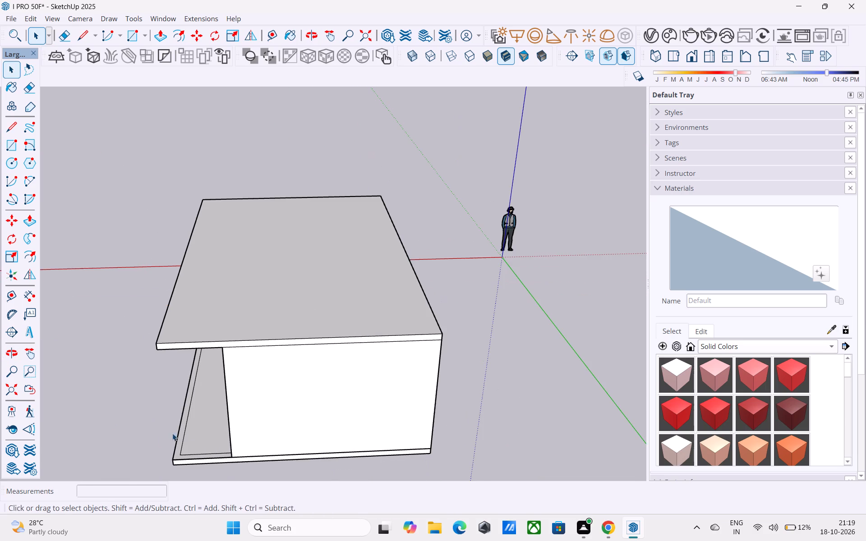
click(200, 427)
scroll(200, 427, up, 3)
key(Delete)
middle_drag(202, 425, 247, 382)
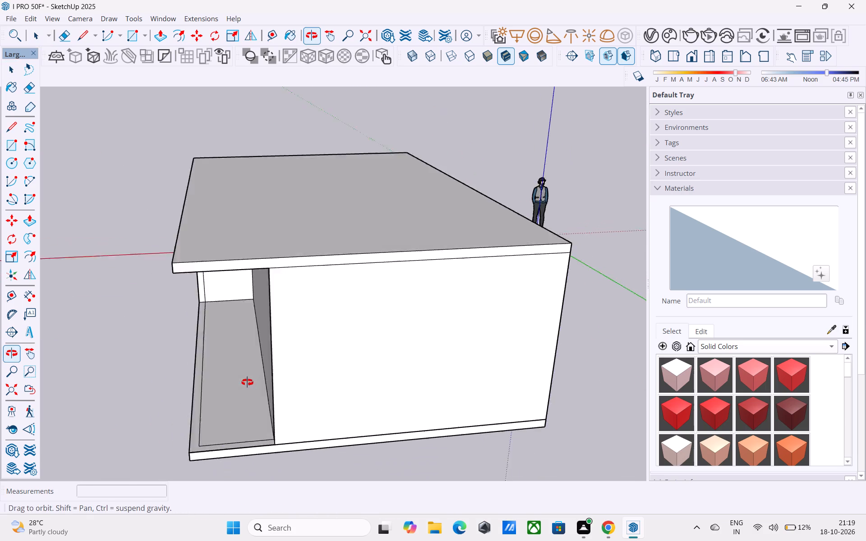
middle_drag(247, 382, 263, 371)
Open the building group and examine the roof slab, open strip and base slab from several angles.
double_click(349, 340)
middle_drag(313, 351, 539, 347)
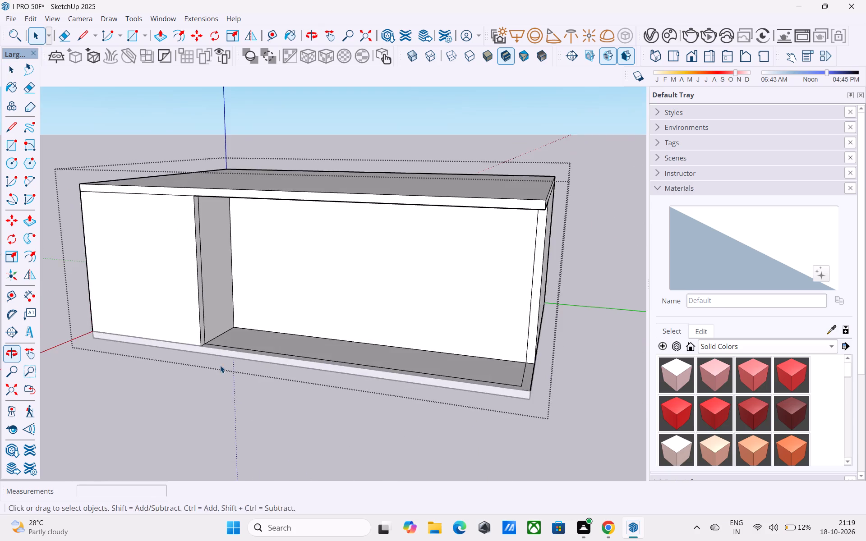
middle_drag(221, 365, 390, 386)
middle_drag(355, 385, 236, 389)
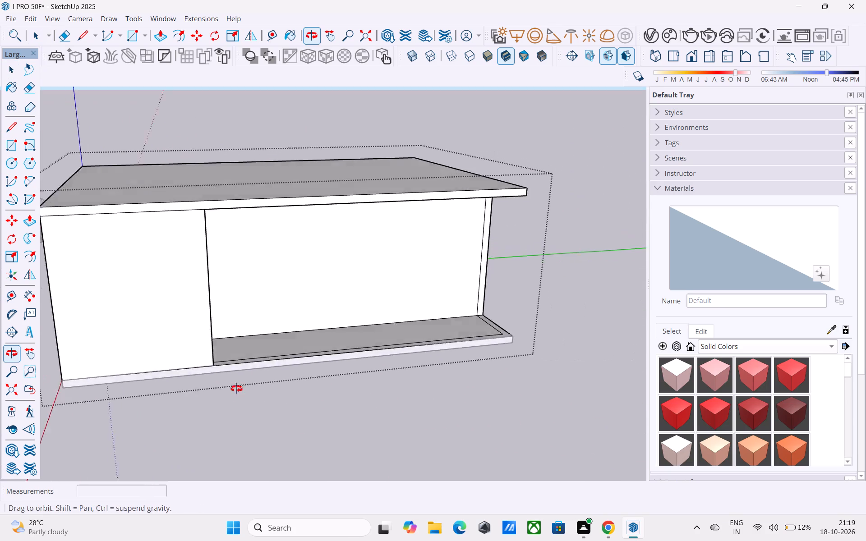
middle_drag(236, 389, 255, 399)
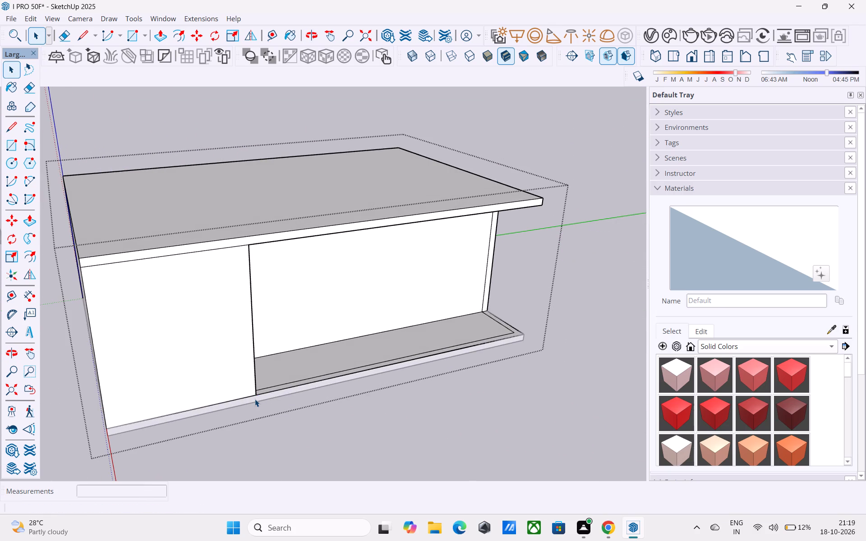
scroll(233, 452, down, 5)
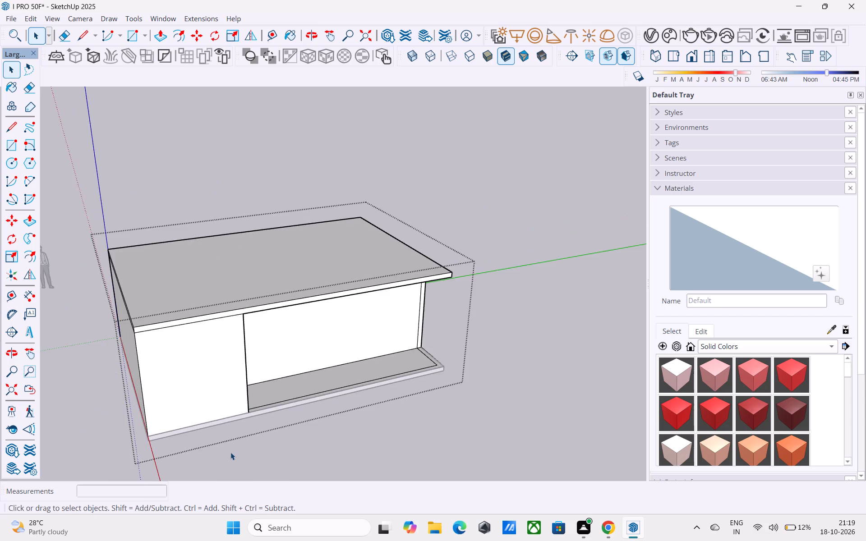
middle_drag(230, 452, 229, 200)
middle_drag(242, 165, 116, 463)
middle_drag(188, 350, 215, 414)
scroll(234, 426, down, 5)
middle_drag(235, 427, 276, 463)
middle_drag(257, 444, 264, 390)
middle_drag(294, 326, 294, 353)
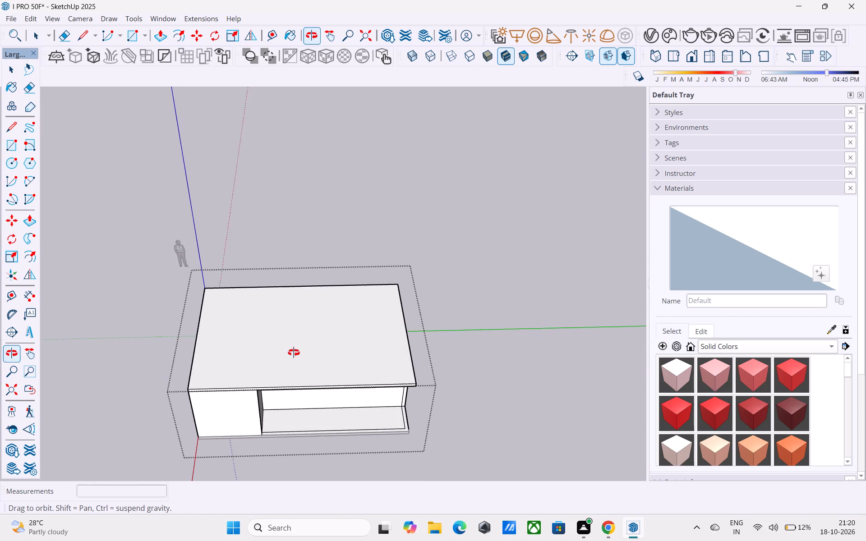
middle_drag(294, 353, 295, 355)
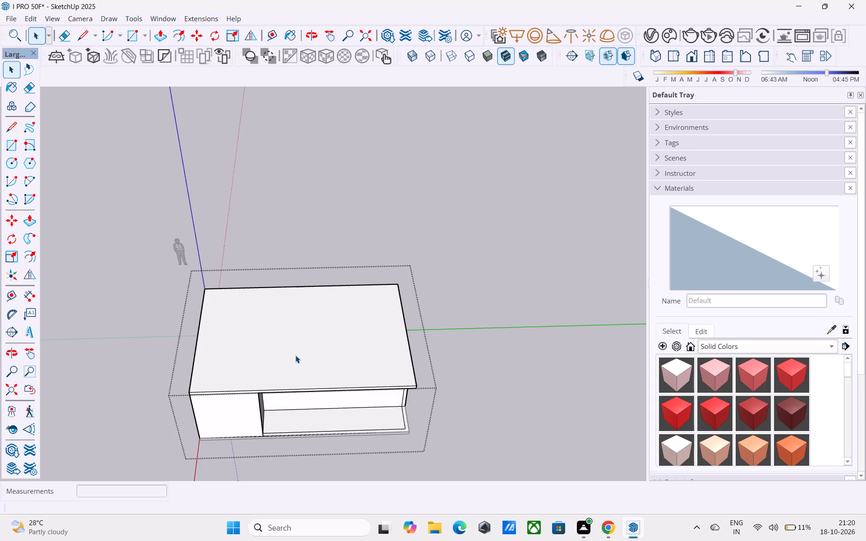
middle_drag(295, 355, 292, 369)
scroll(279, 379, up, 5)
middle_drag(254, 397, 327, 319)
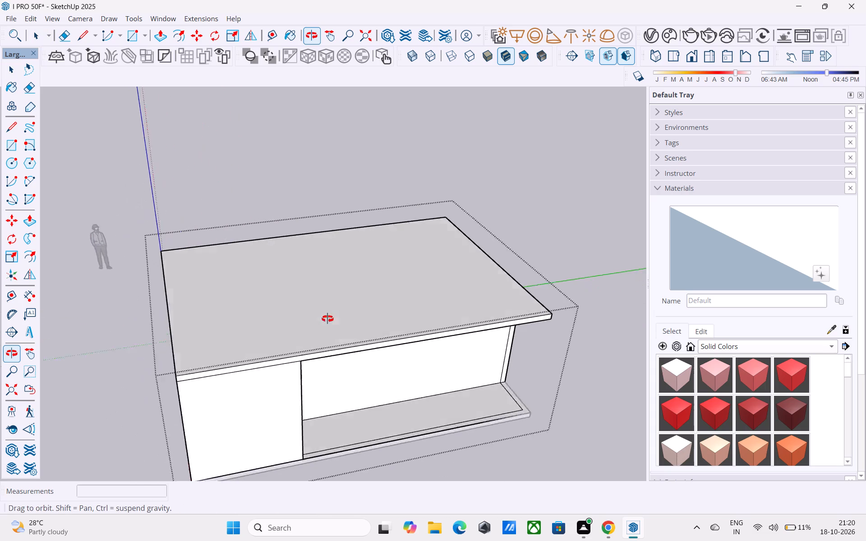
middle_drag(327, 319, 378, 255)
Draw a vertical line across the roof slab's edge face, in line with the small-room wall corner beside the open strip.
scroll(378, 255, up, 1)
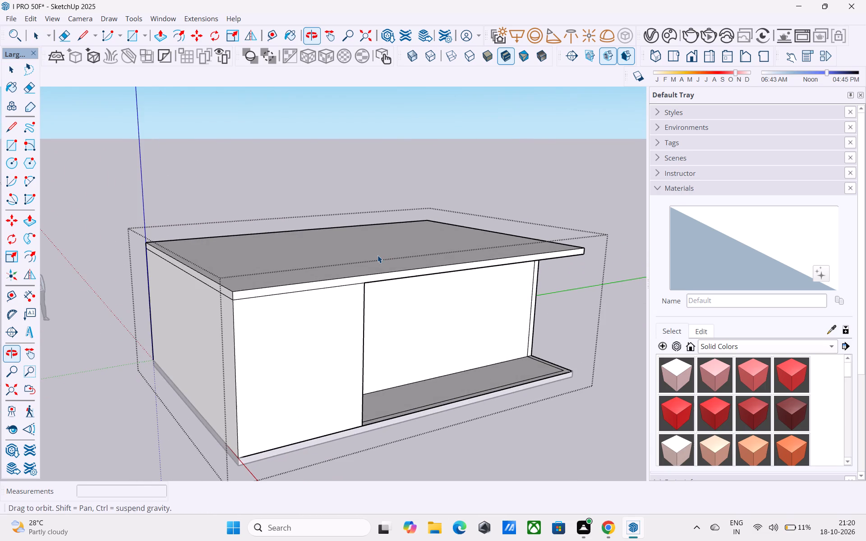
key(l)
scroll(362, 298, up, 2)
click(365, 282)
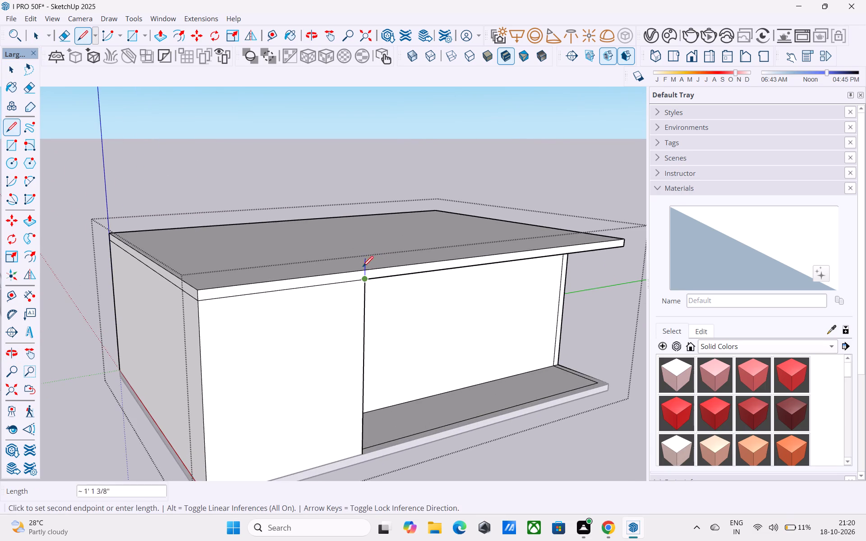
click(364, 270)
Draw a 12' line across the roof slab's top from the vertical edge mark, perpendicular to the open-strip side edge.
middle_drag(364, 270, 367, 317)
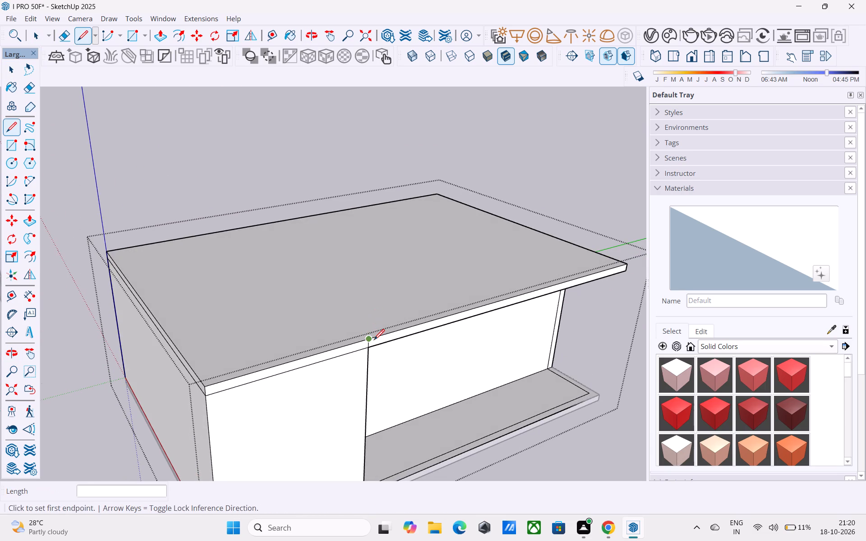
click(373, 340)
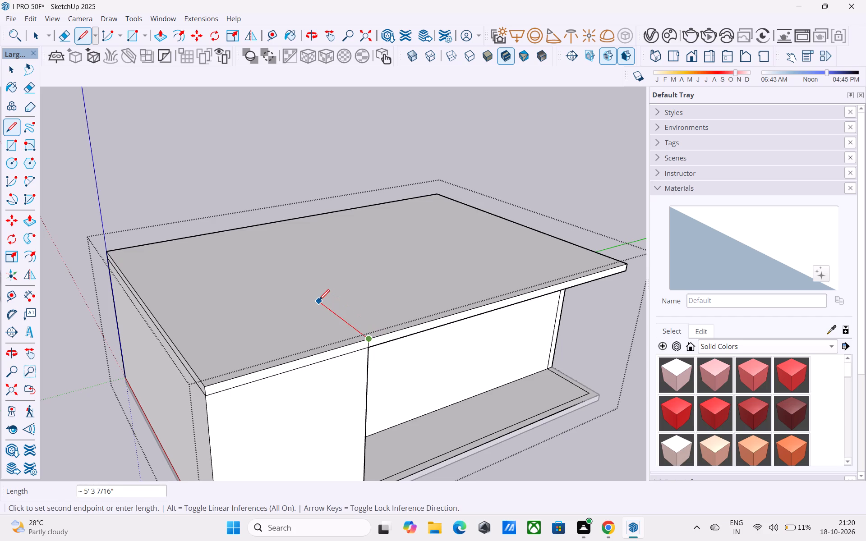
text(12')
key(Return)
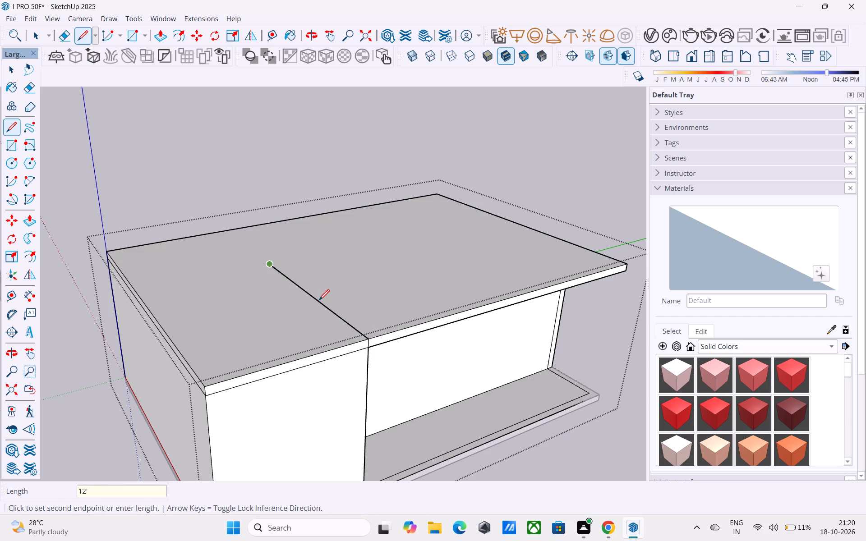
scroll(193, 300, down, 4)
middle_drag(193, 300, 342, 402)
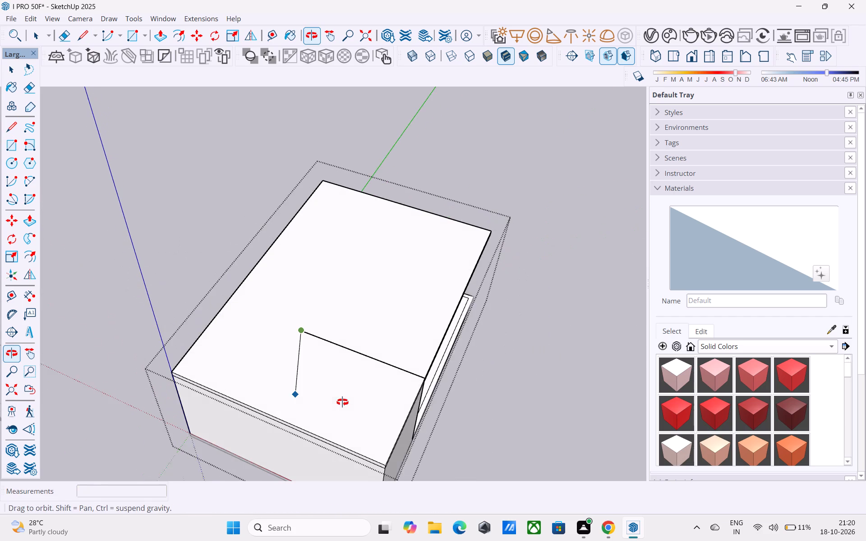
middle_drag(342, 402, 343, 403)
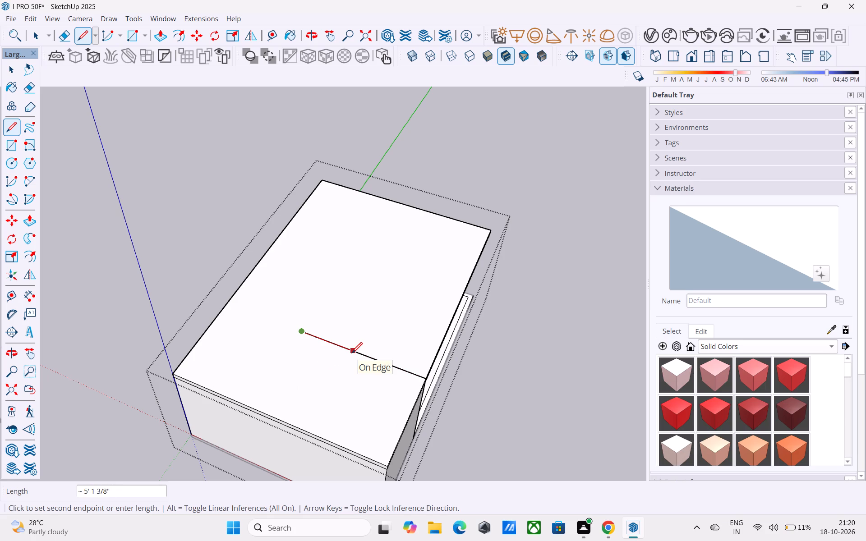
key(space)
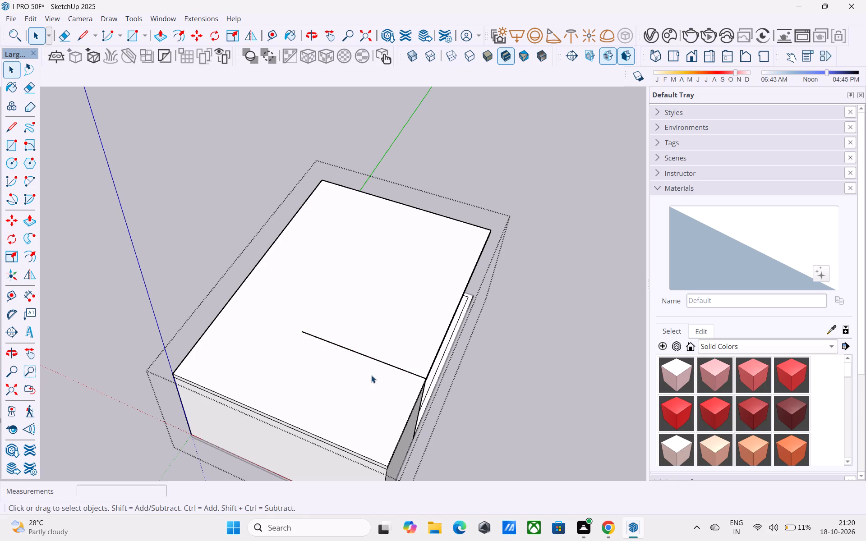
Copy the roof's top edge segment above the small room 8' inward across the slab.
middle_drag(403, 418, 351, 384)
scroll(339, 389, up, 6)
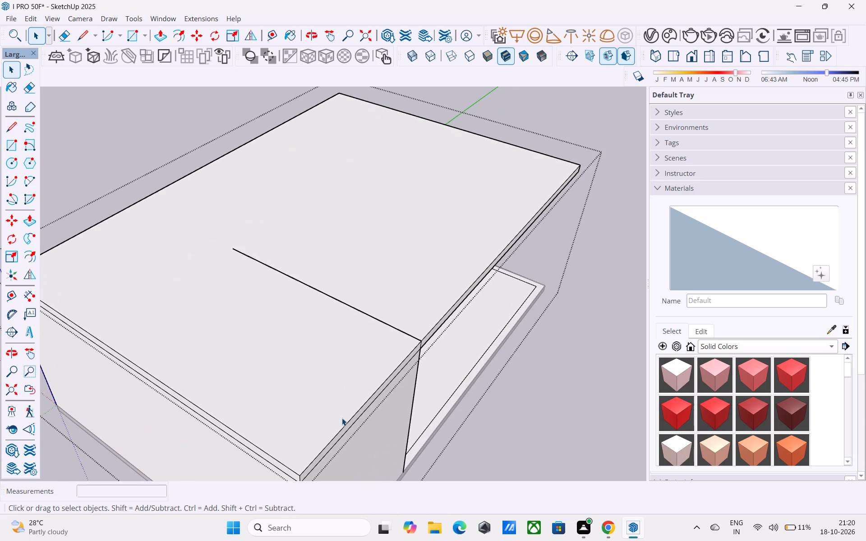
click(345, 425)
key(m)
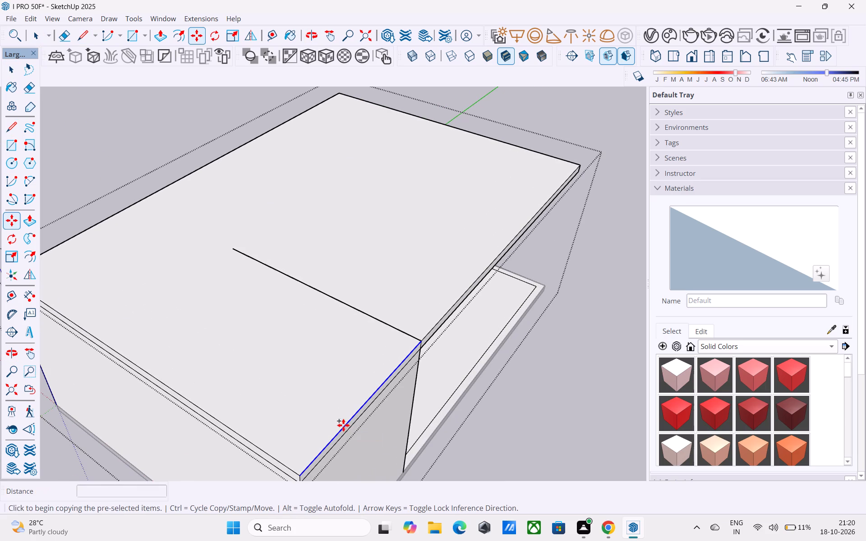
click(297, 475)
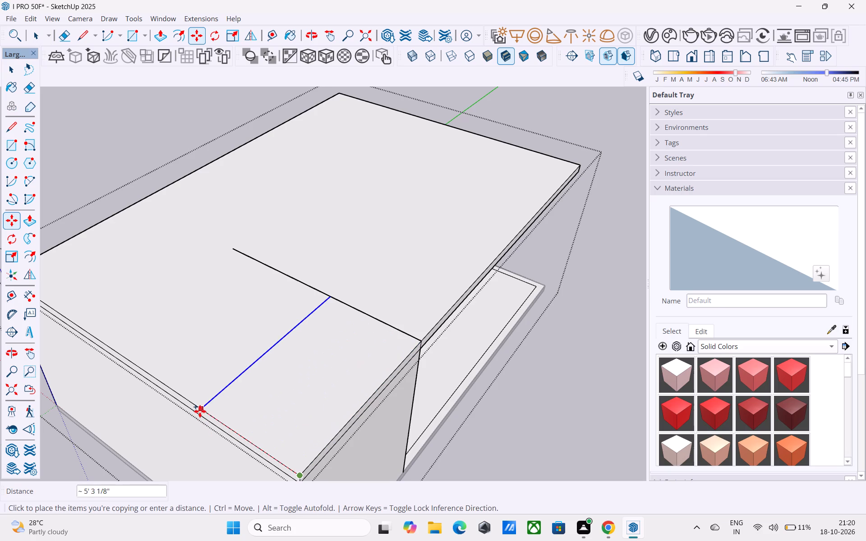
text(8')
key(Return)
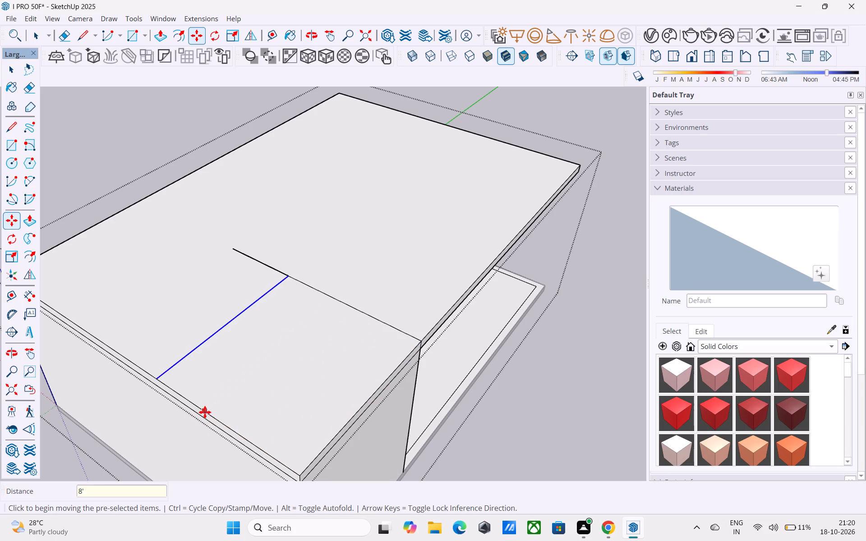
Erase the leftover end of the 12' line that extends past the copied edge.
middle_drag(353, 327, 224, 392)
scroll(223, 391, down, 7)
scroll(325, 283, down, 5)
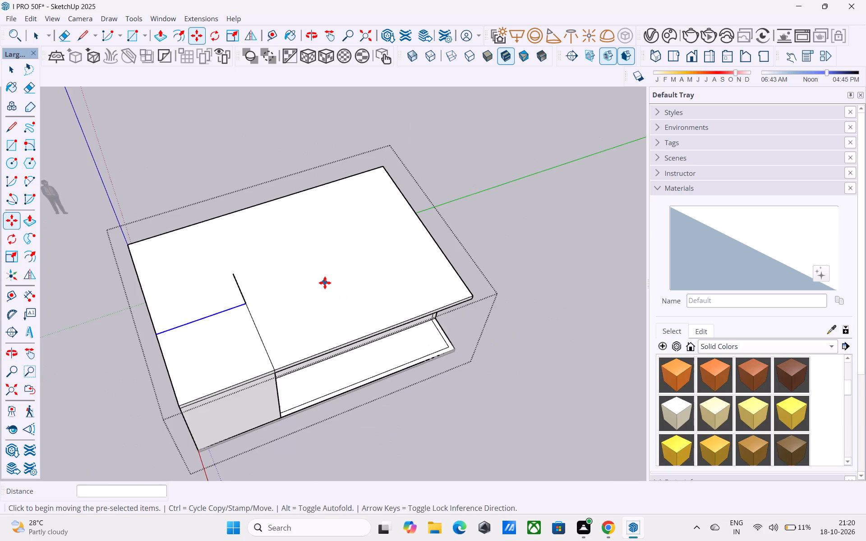
scroll(323, 283, up, 3)
key(e)
drag(221, 284, 198, 284)
key(space)
Offset the outline of the L-shaped roof face 6" inward.
click(199, 284)
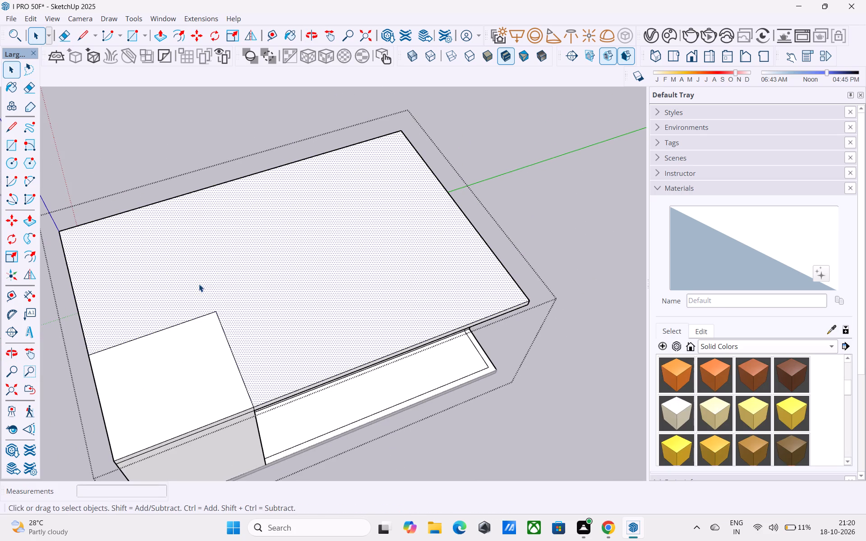
key(f)
click(202, 285)
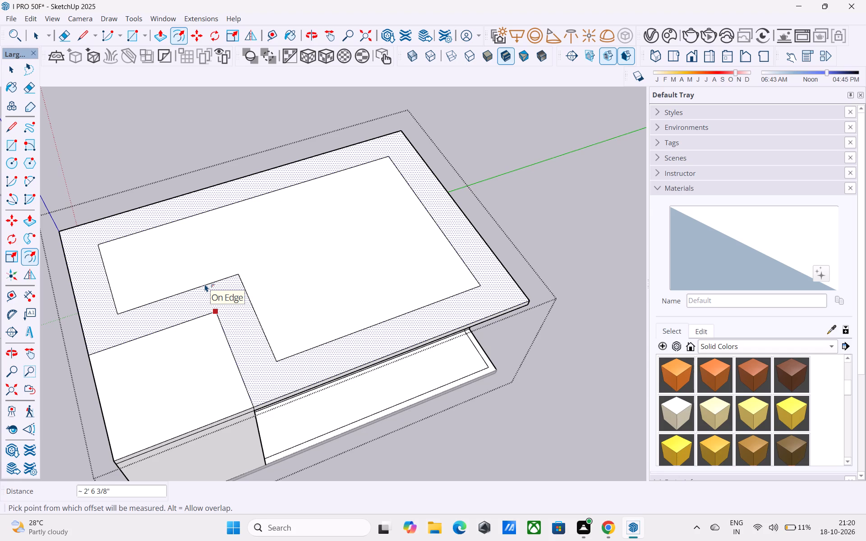
text(6")
key(Return)
key(space)
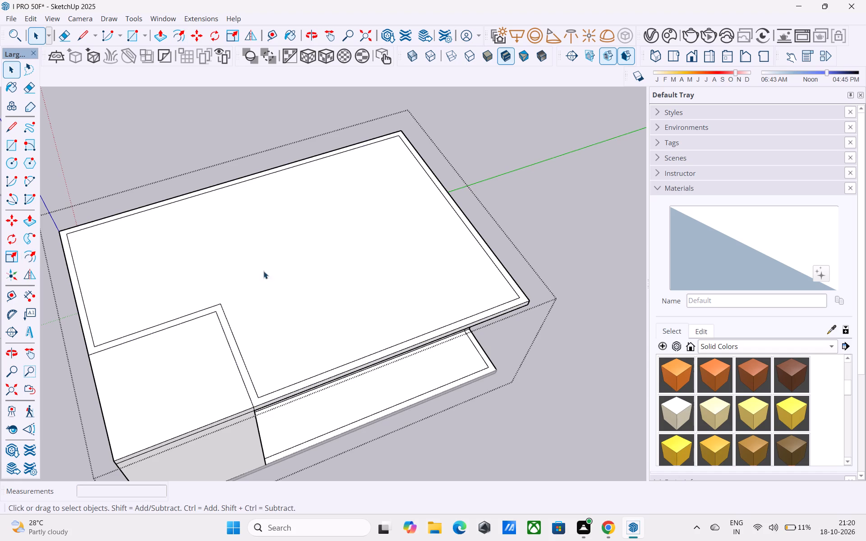
Offset the outline of the small rectangular corner face on the roof 6" inward.
scroll(282, 272, down, 8)
middle_drag(303, 298, 250, 410)
scroll(240, 410, up, 7)
scroll(251, 338, down, 6)
middle_drag(252, 337, 254, 332)
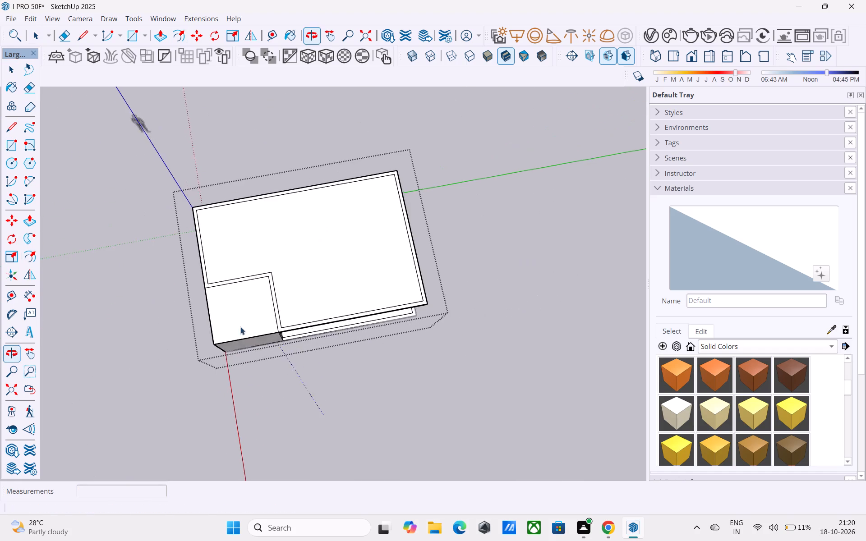
scroll(203, 316, up, 5)
click(249, 300)
key(f)
click(249, 300)
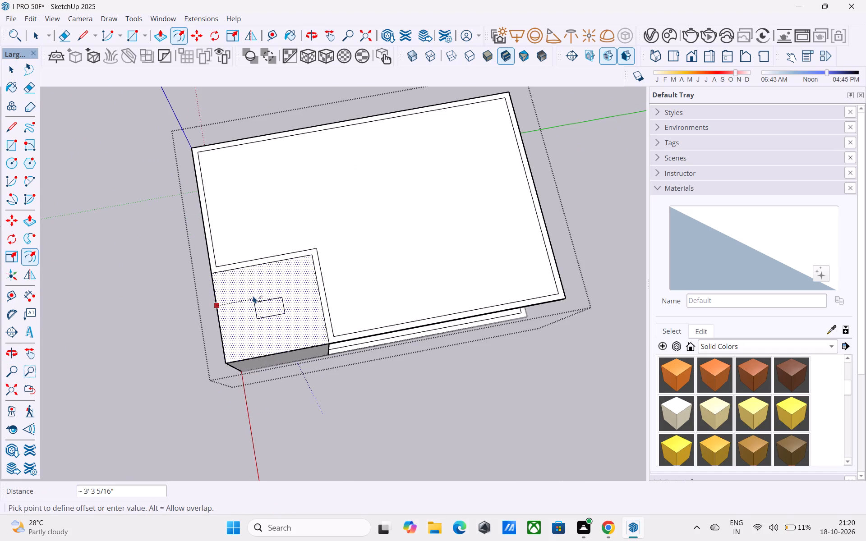
text(6")
key(Return)
key(space)
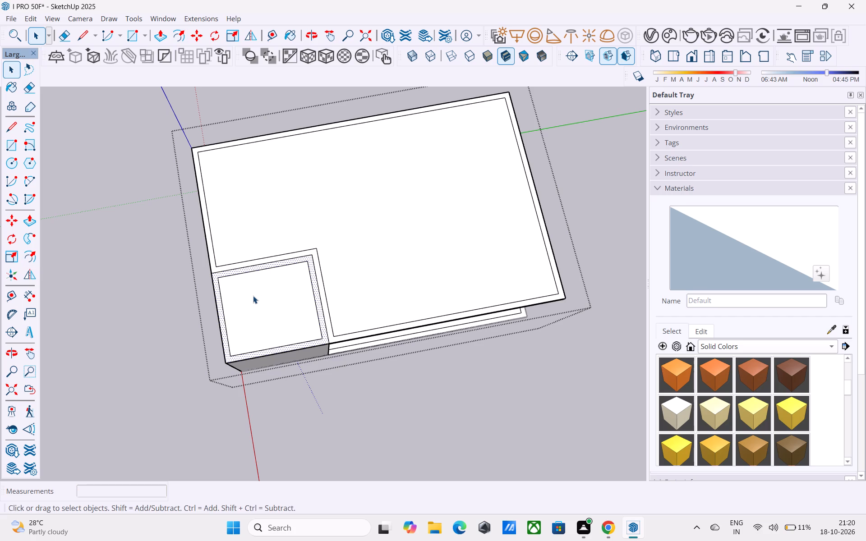
Push/Pull the 6" border of the small corner rectangle up 10' to form the upper room's walls.
middle_drag(253, 296, 263, 128)
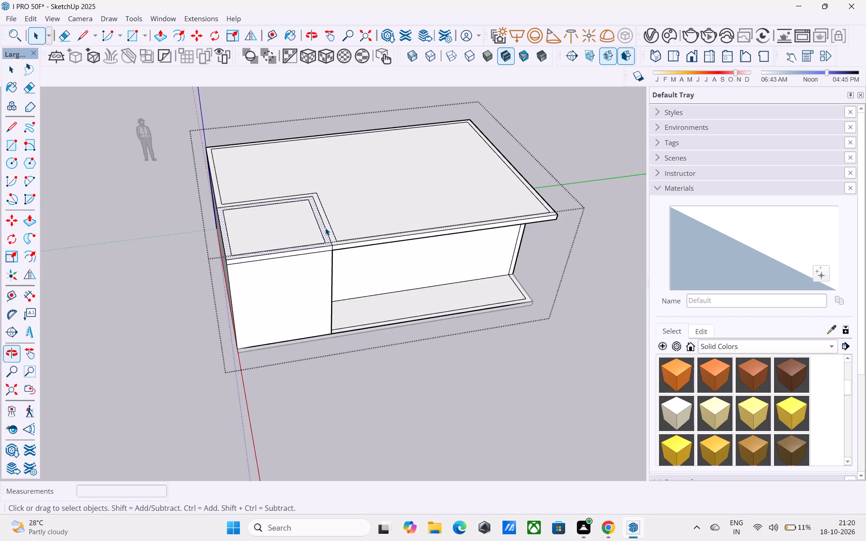
scroll(325, 228, up, 9)
scroll(327, 235, down, 1)
middle_drag(327, 239, 323, 267)
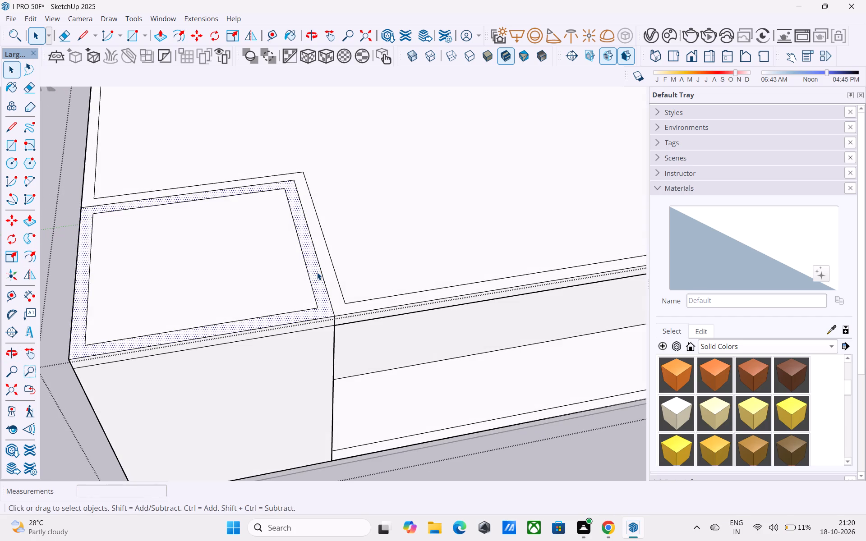
key(p)
click(317, 273)
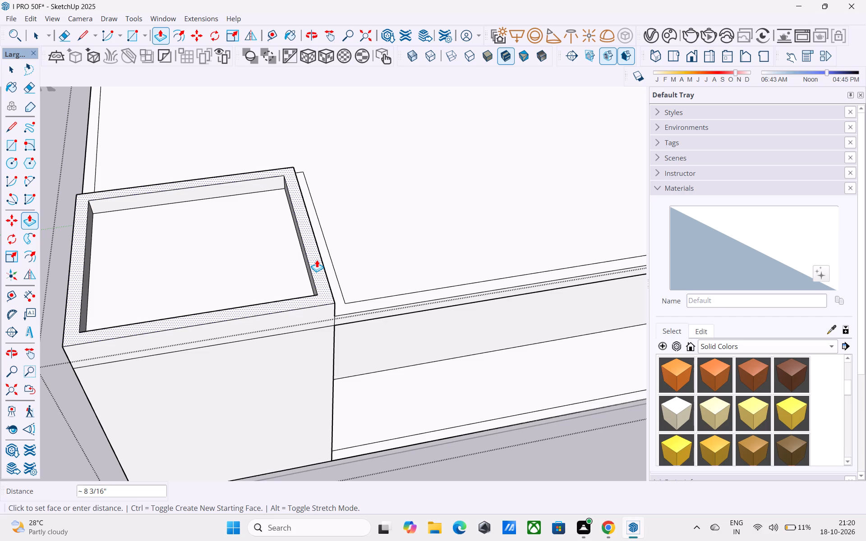
text(10')
key(Return)
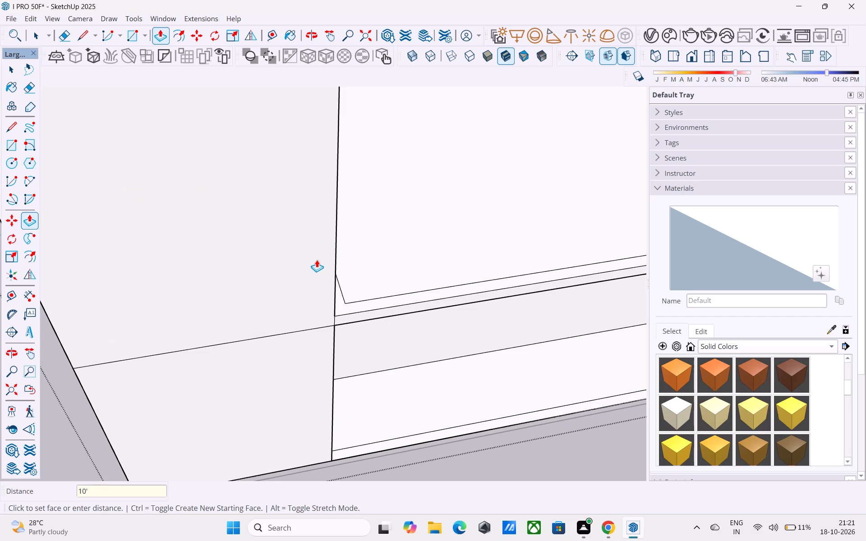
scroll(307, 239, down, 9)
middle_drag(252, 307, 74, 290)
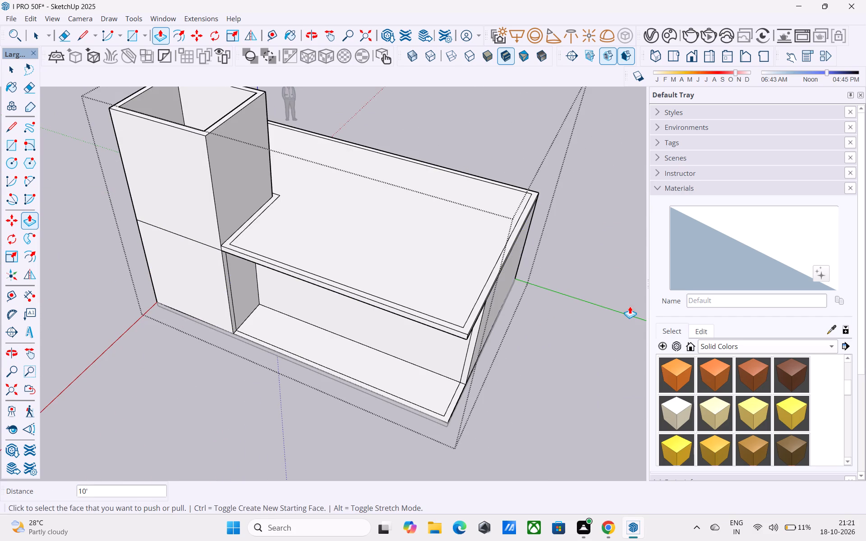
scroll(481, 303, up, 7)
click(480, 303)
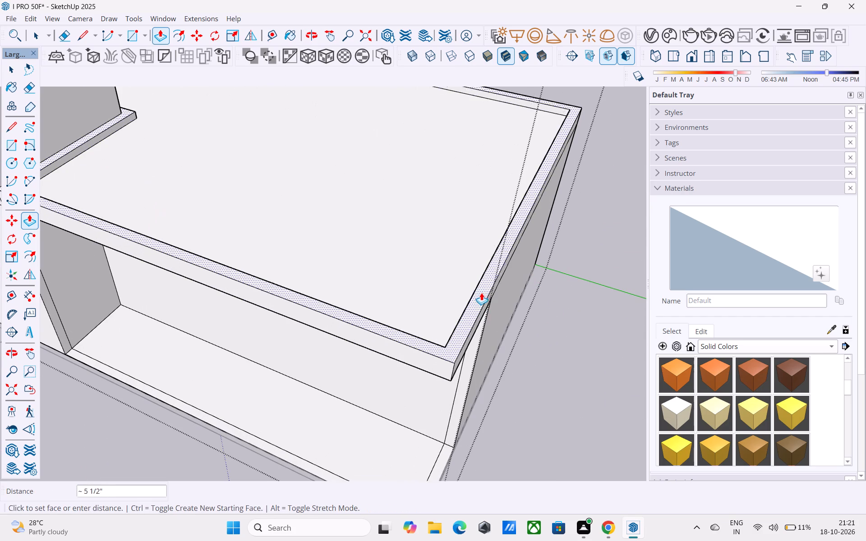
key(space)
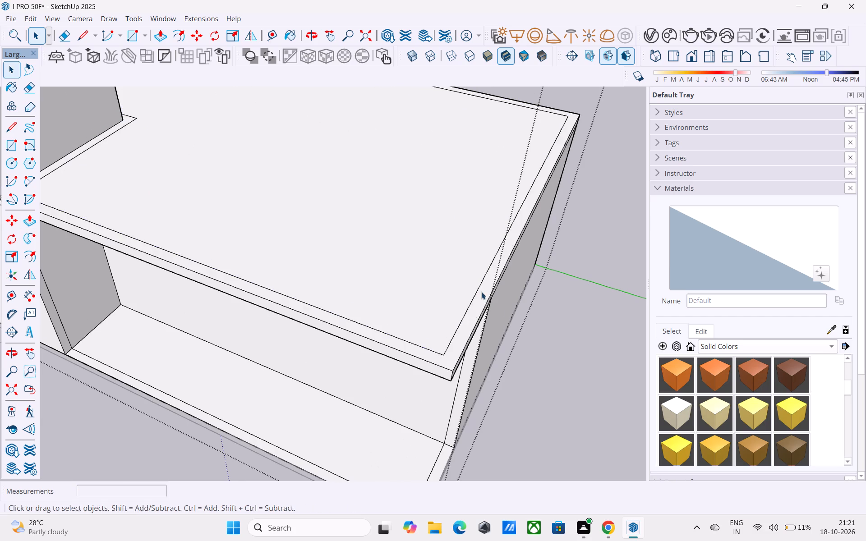
Draw a vertical line across the roof slab's end edge face, upward from the wall corner at the open strip's far end.
scroll(481, 292, down, 4)
middle_drag(481, 292, 466, 105)
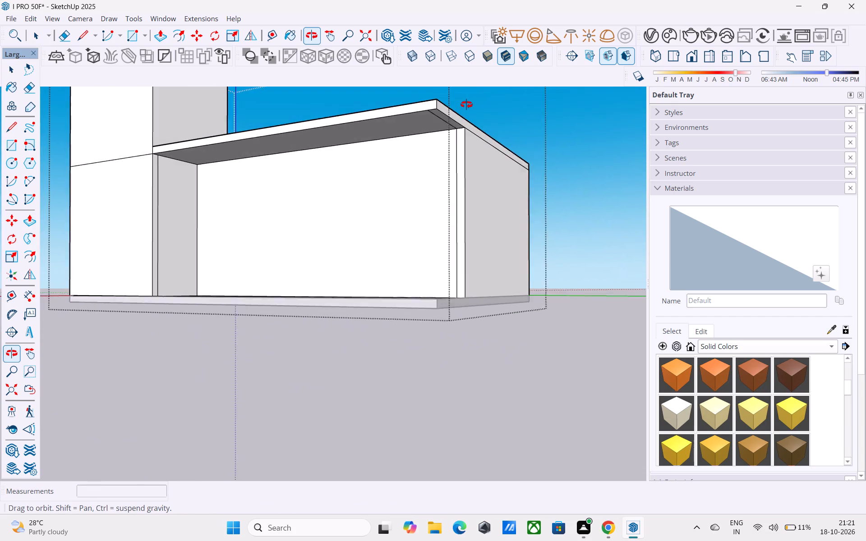
middle_drag(466, 105, 449, 127)
key(l)
scroll(452, 143, up, 8)
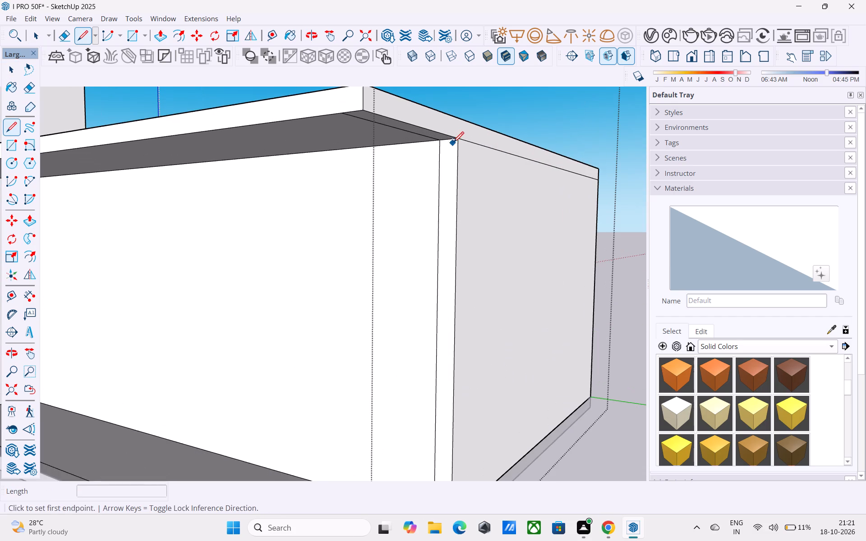
click(456, 141)
click(461, 118)
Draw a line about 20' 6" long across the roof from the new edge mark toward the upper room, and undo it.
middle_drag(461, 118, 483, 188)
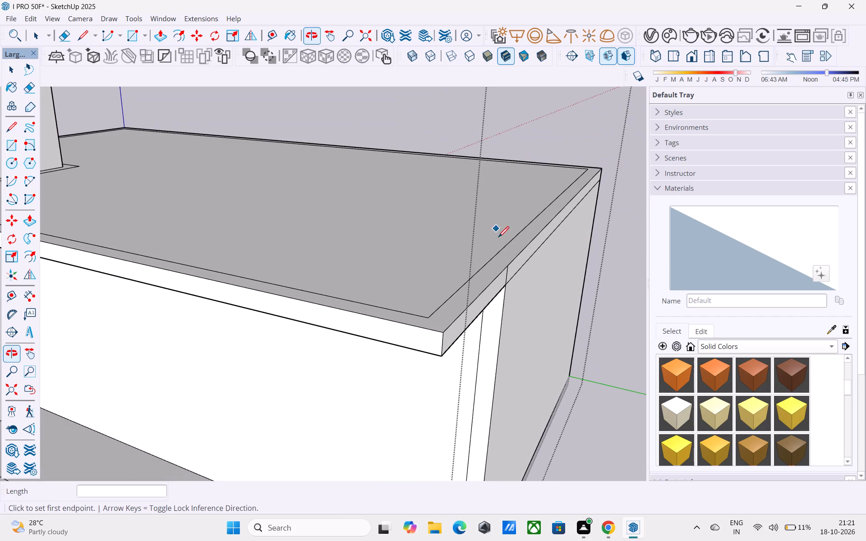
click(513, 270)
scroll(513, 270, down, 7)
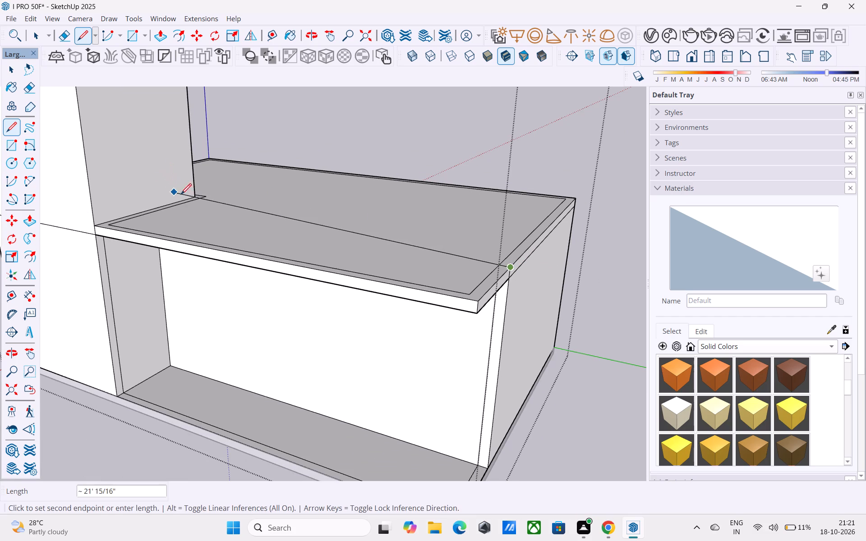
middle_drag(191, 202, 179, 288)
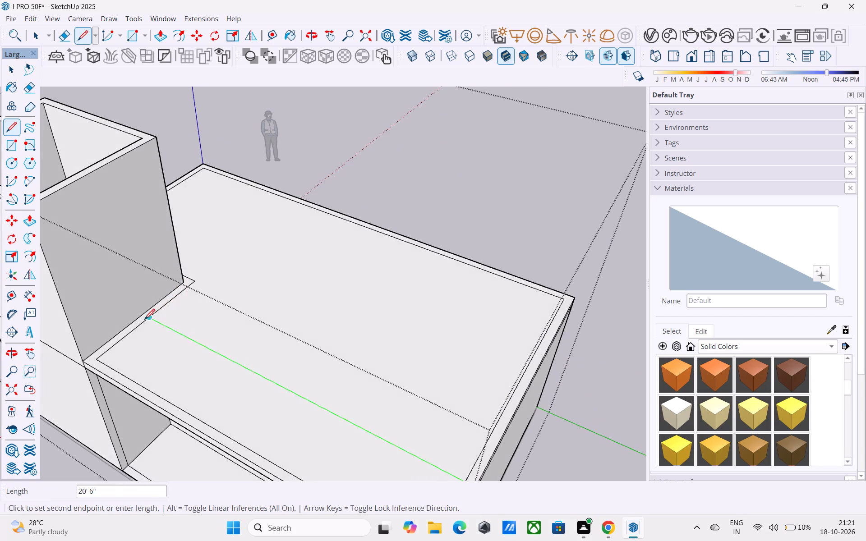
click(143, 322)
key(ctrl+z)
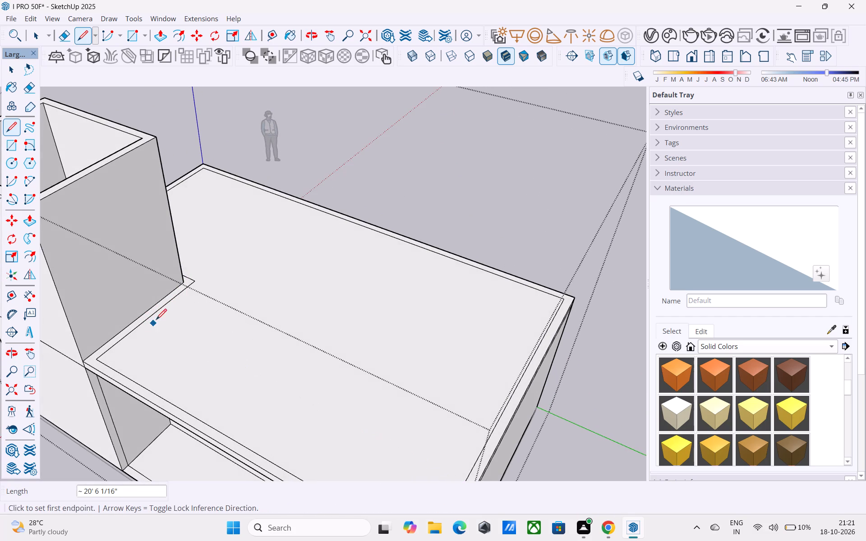
Draw a line across the roof's top from the end edge mark to the inner offset line beside the upper room.
scroll(150, 316, down, 4)
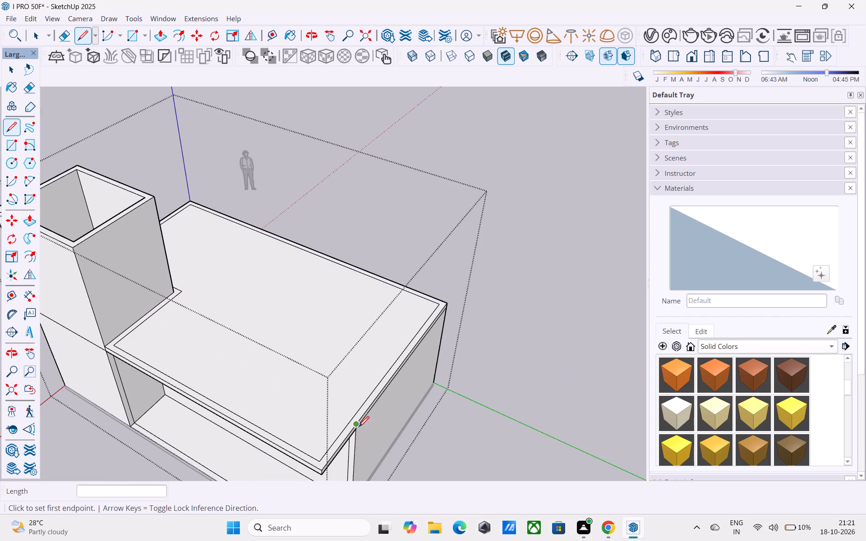
click(359, 428)
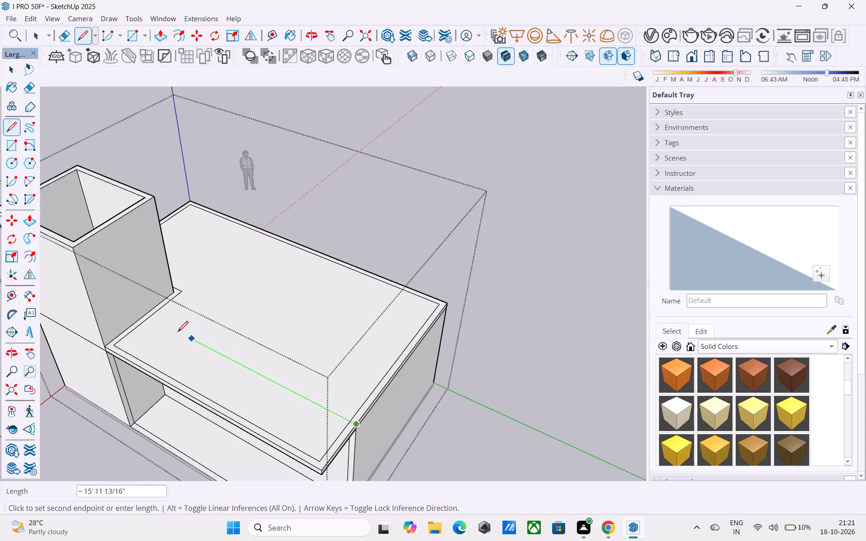
click(151, 319)
key(space)
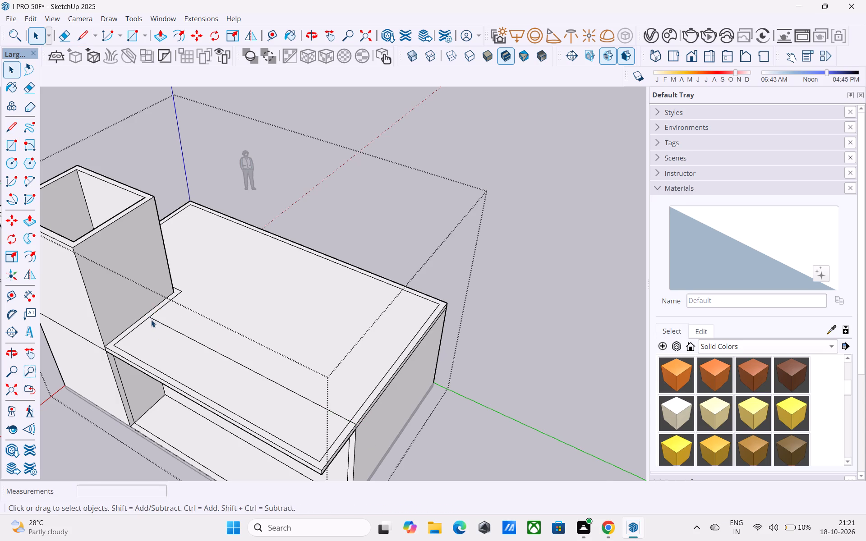
scroll(151, 320, down, 3)
middle_drag(151, 320, 77, 296)
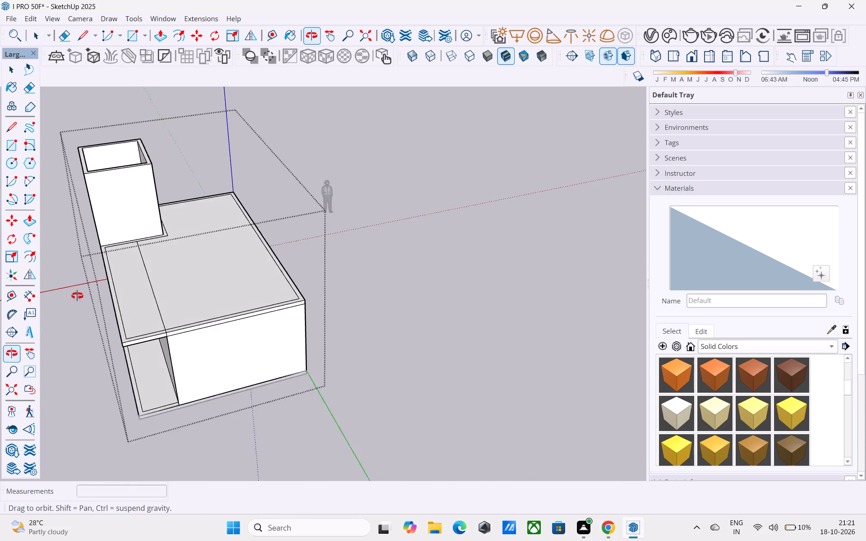
middle_drag(77, 296, 178, 285)
scroll(313, 247, down, 1)
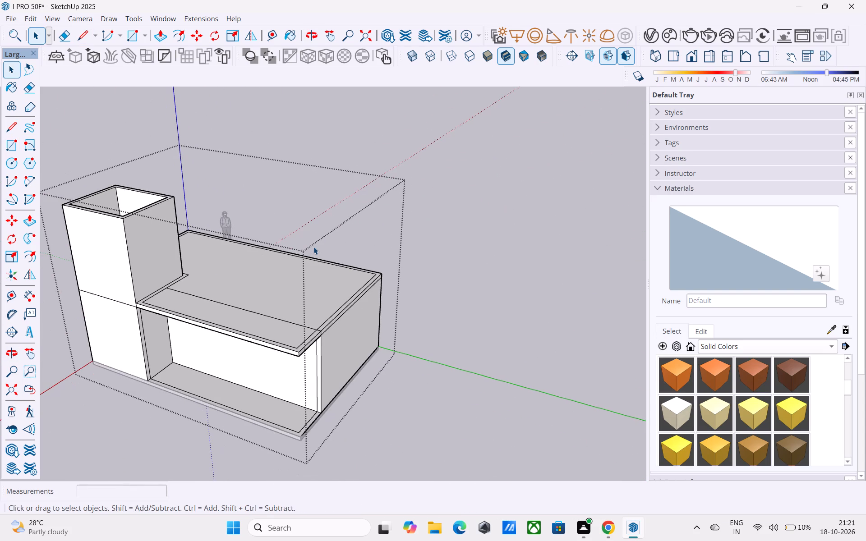
Copy the roof's dividing line 6" toward the main roof area, away from the open strip.
scroll(313, 247, down, 1)
middle_drag(314, 246, 317, 281)
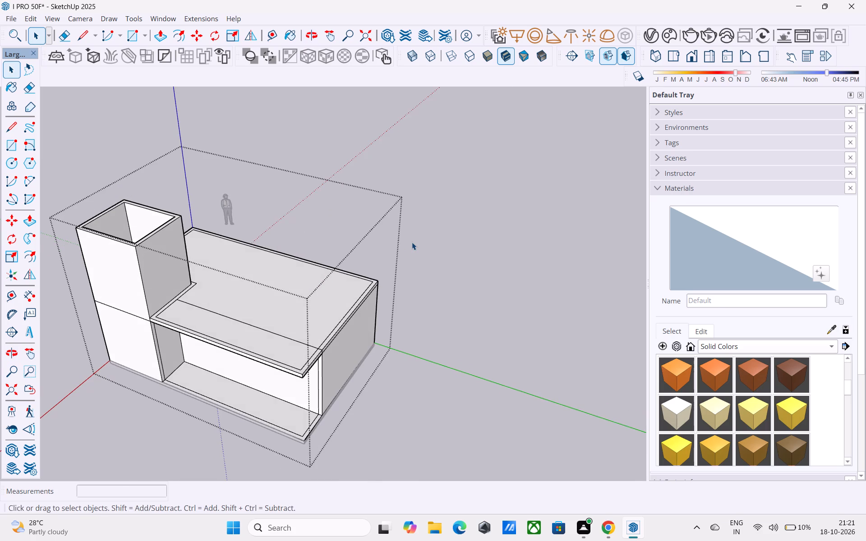
scroll(412, 242, down, 2)
middle_drag(413, 242, 230, 299)
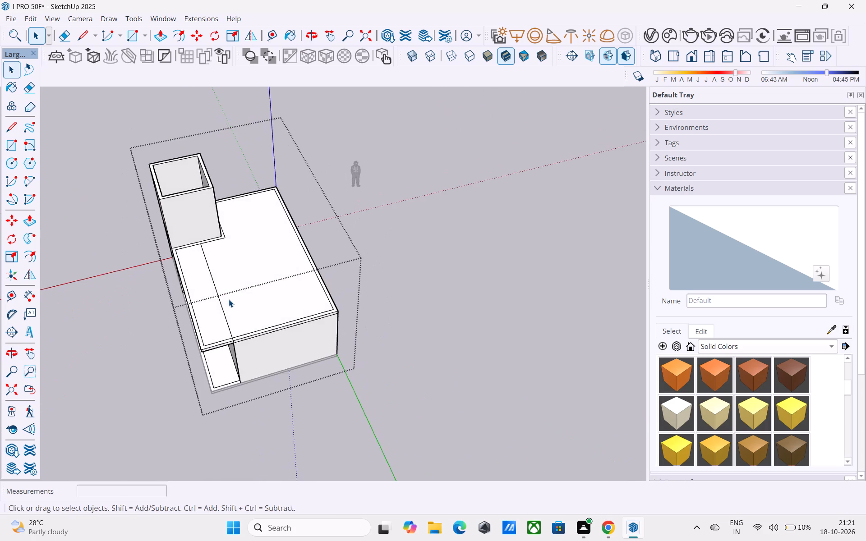
scroll(229, 299, up, 5)
middle_drag(221, 314, 212, 255)
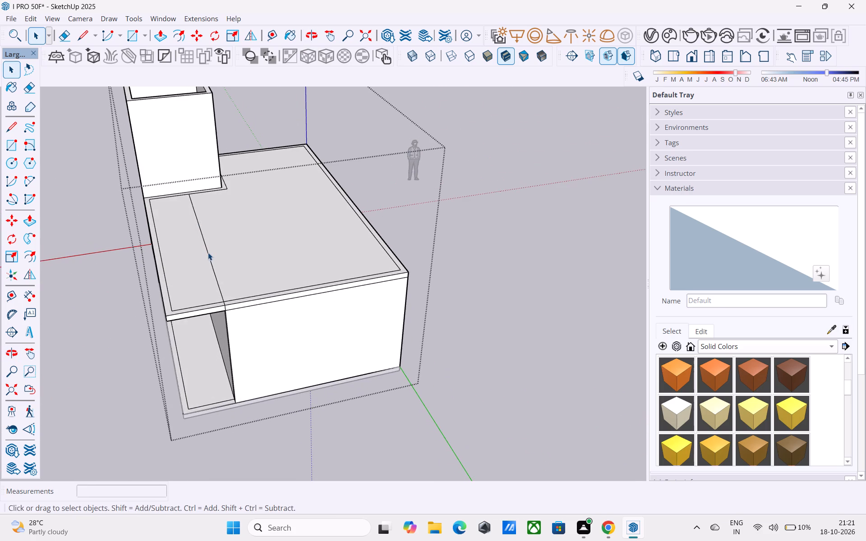
click(208, 253)
key(m)
scroll(218, 286, up, 4)
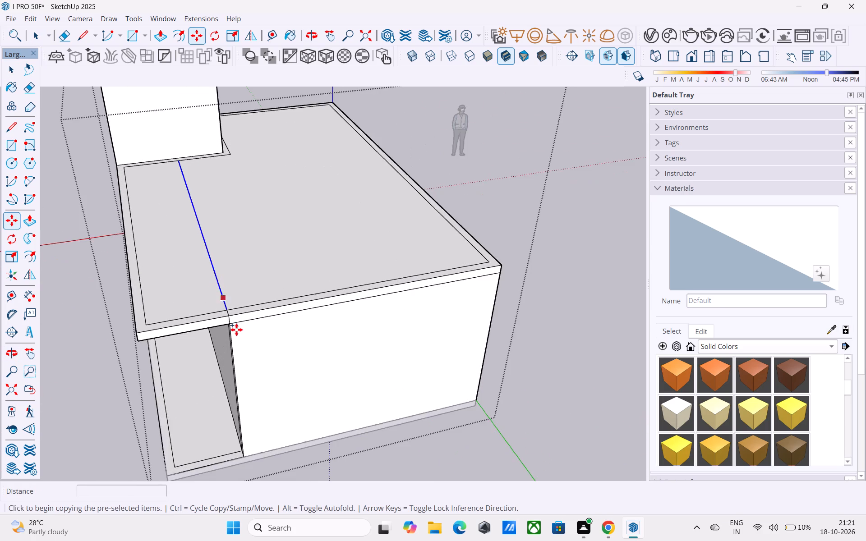
scroll(236, 330, up, 7)
click(220, 293)
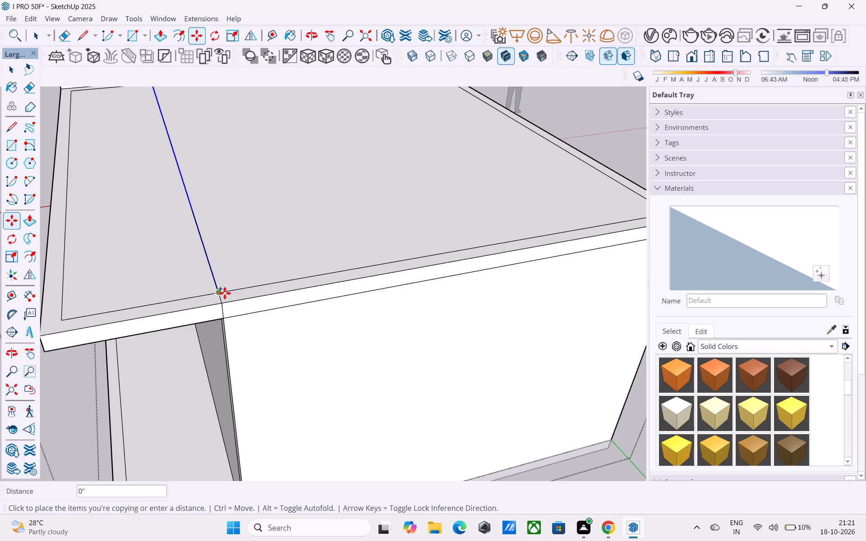
key(6)
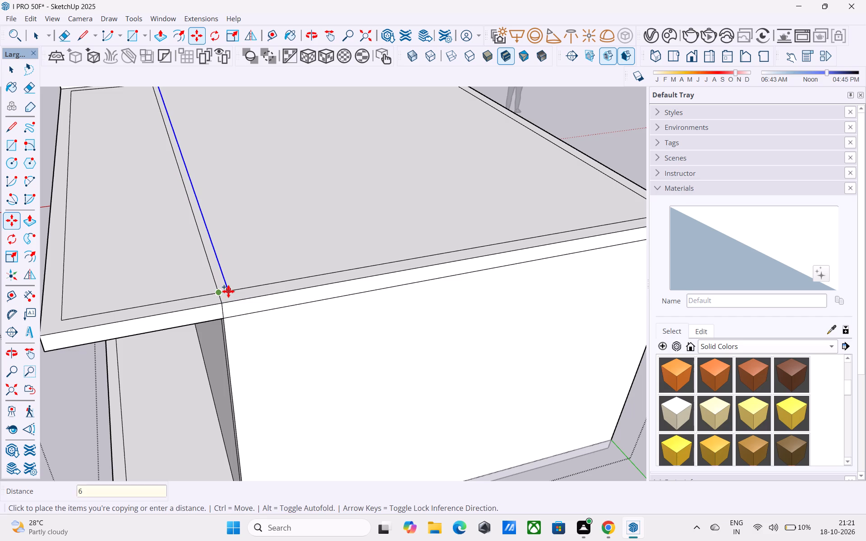
key(shift+quotedbl)
key(Return)
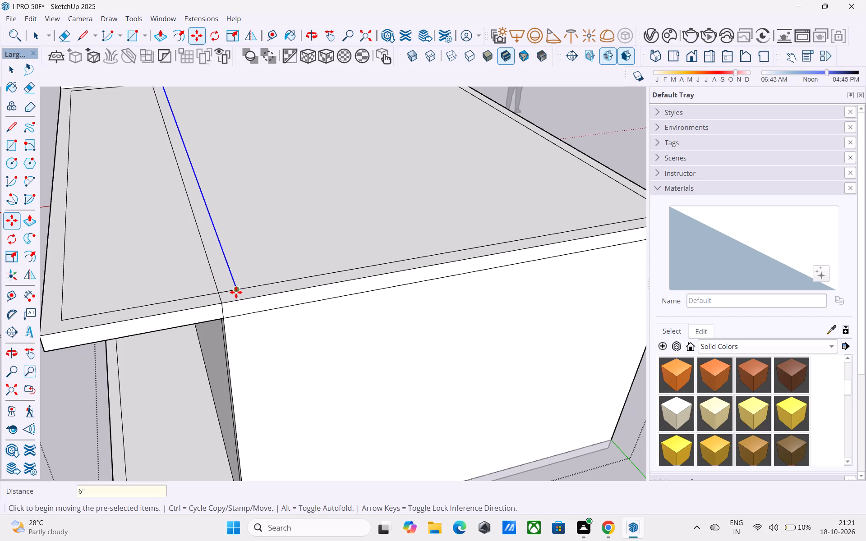
Erase the short inner border edge between the two dividing lines at the roof's far end and select the joined face.
key(e)
click(224, 290)
key(space)
click(226, 292)
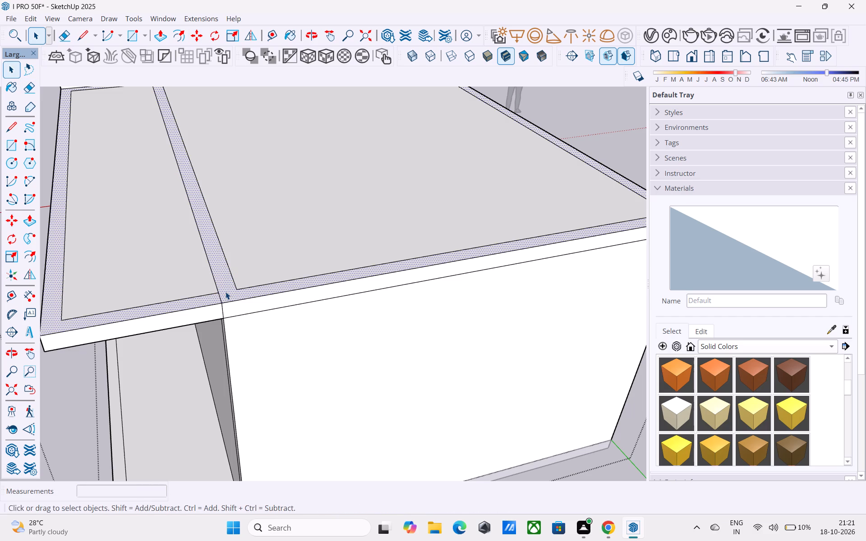
Draw short lines across the roof border at both ends of the original dividing line, then select the separated main roof border.
scroll(226, 292, down, 6)
middle_drag(226, 292, 221, 395)
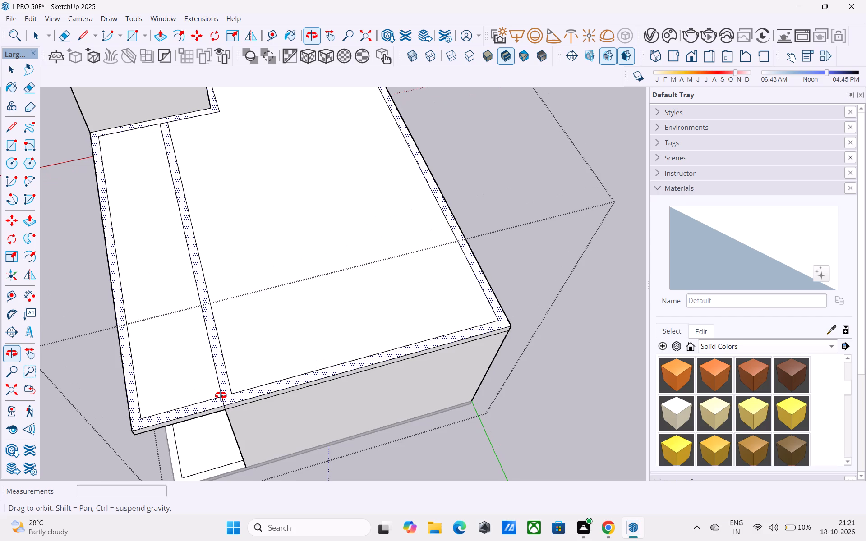
middle_drag(221, 395, 221, 397)
scroll(221, 397, down, 7)
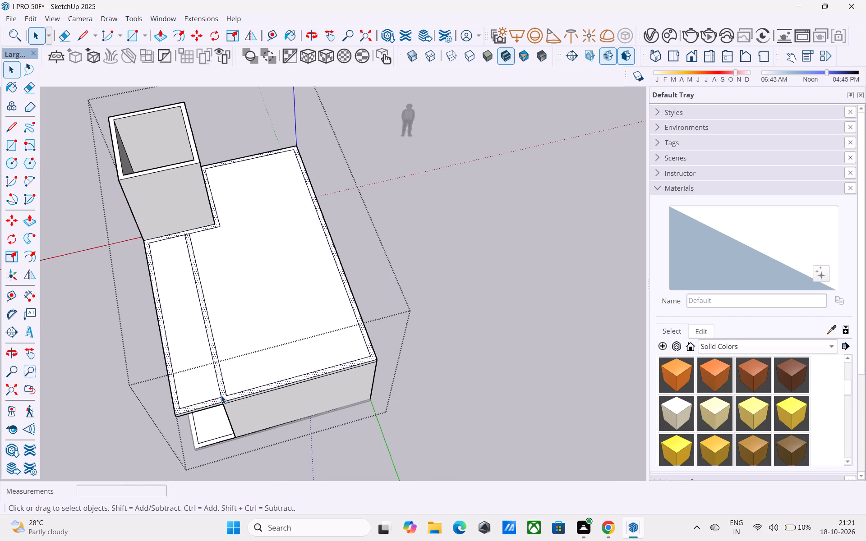
scroll(224, 397, up, 5)
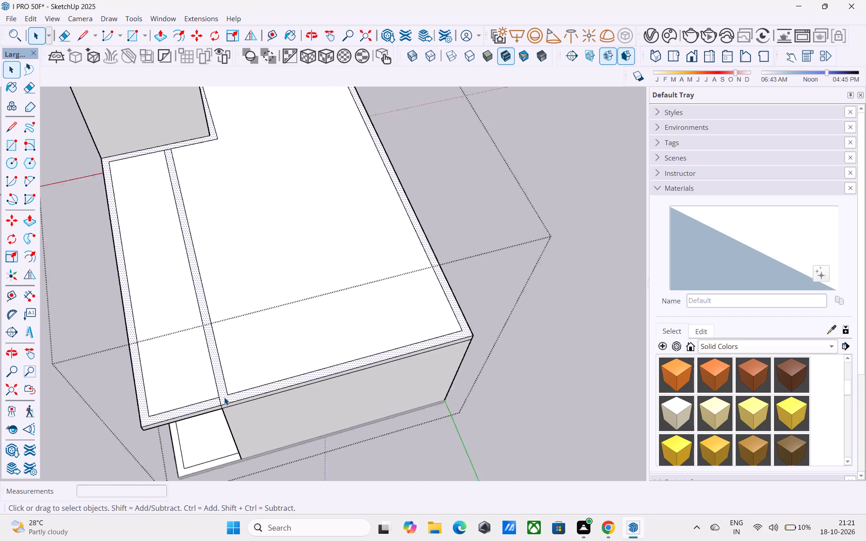
scroll(224, 397, up, 9)
key(l)
click(211, 398)
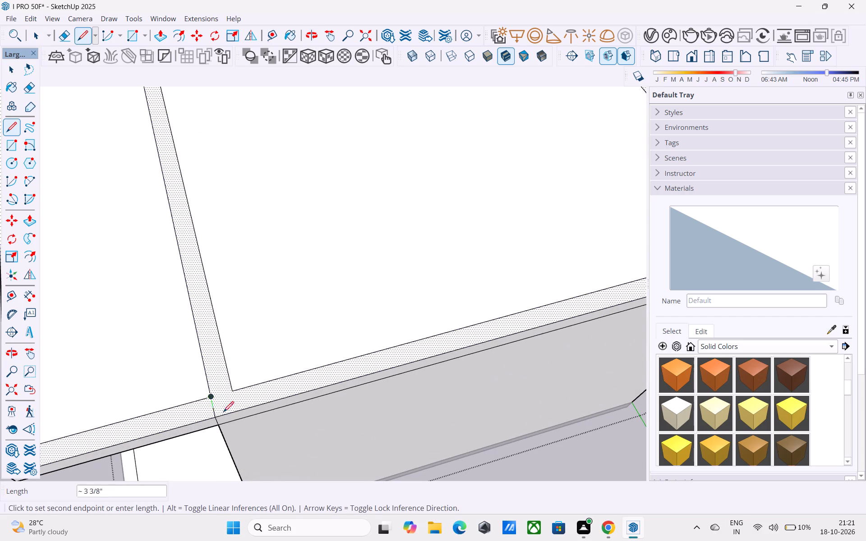
click(214, 422)
scroll(216, 422, down, 11)
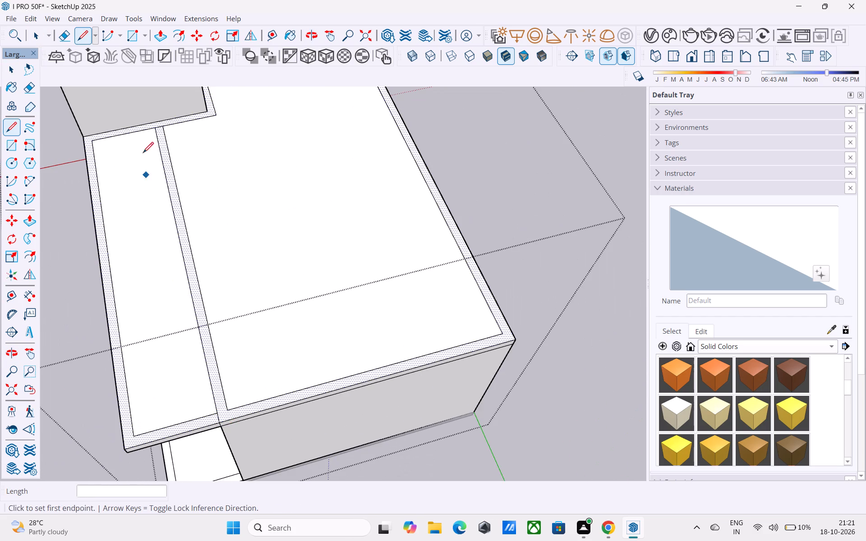
scroll(152, 131, up, 5)
click(157, 125)
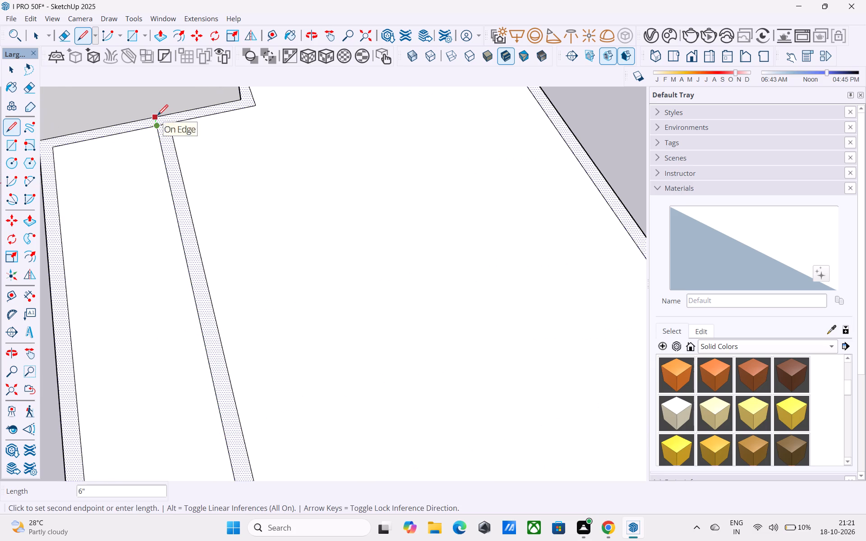
click(157, 116)
scroll(157, 116, down, 10)
key(space)
scroll(160, 132, up, 4)
click(163, 137)
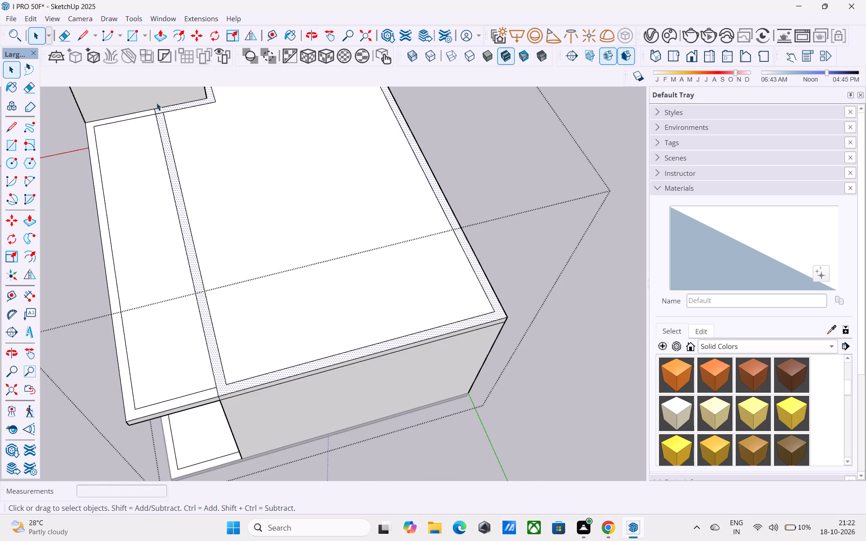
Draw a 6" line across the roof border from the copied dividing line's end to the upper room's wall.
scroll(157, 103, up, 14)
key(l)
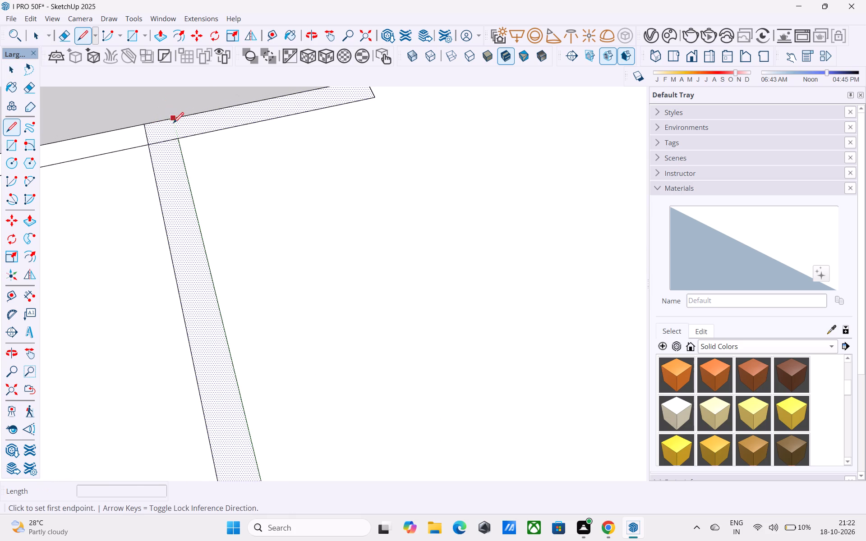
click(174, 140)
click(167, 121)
Erase the short inner border edge between the dividing lines beside the upper room, together with the 6" line just drawn.
key(e)
drag(171, 138, 171, 159)
drag(178, 128, 171, 128)
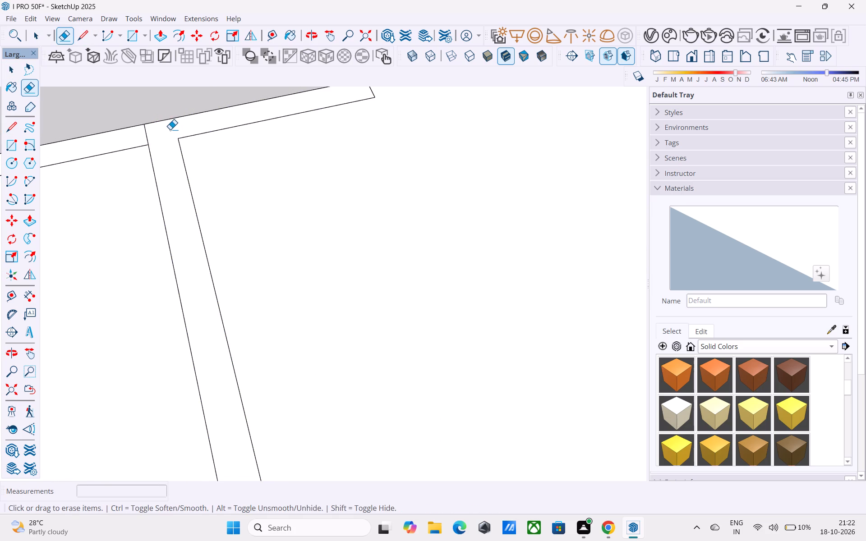
scroll(170, 129, down, 5)
key(space)
click(170, 161)
Redraw the line across the border from the copied dividing line's end to the base of the upper room's wall.
key(l)
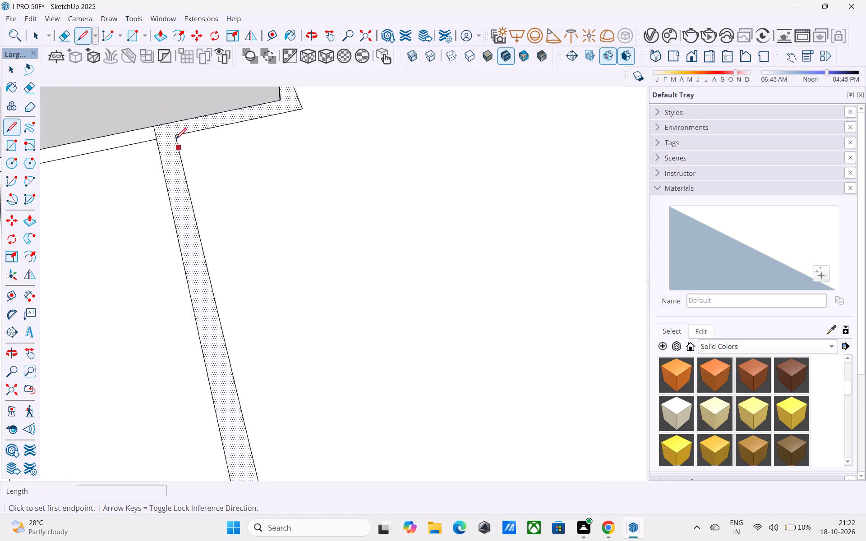
click(176, 139)
click(174, 124)
key(space)
scroll(173, 124, down, 15)
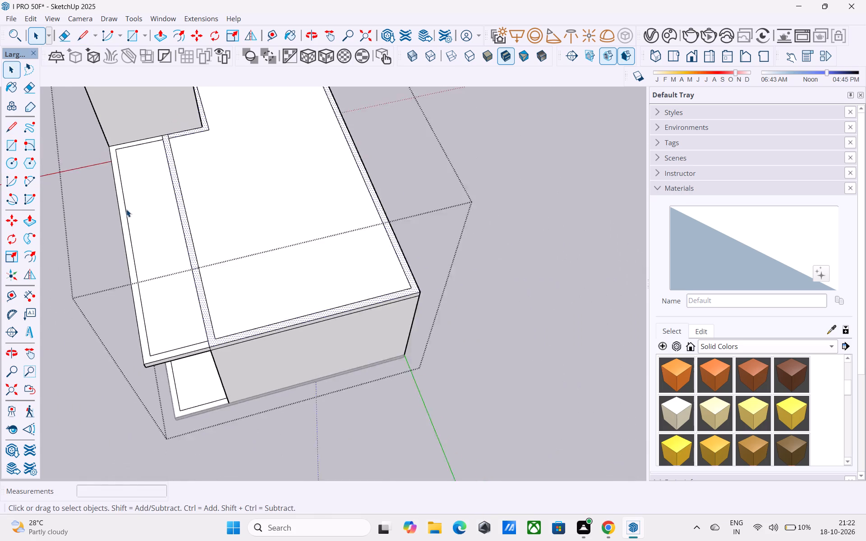
Draw a short line from the roof border's inner corner to the upper room's wall base at the roof's outer long side.
scroll(126, 209, down, 2)
middle_drag(239, 200, 0, 228)
scroll(4, 231, down, 5)
scroll(249, 227, down, 7)
middle_drag(334, 234, 181, 256)
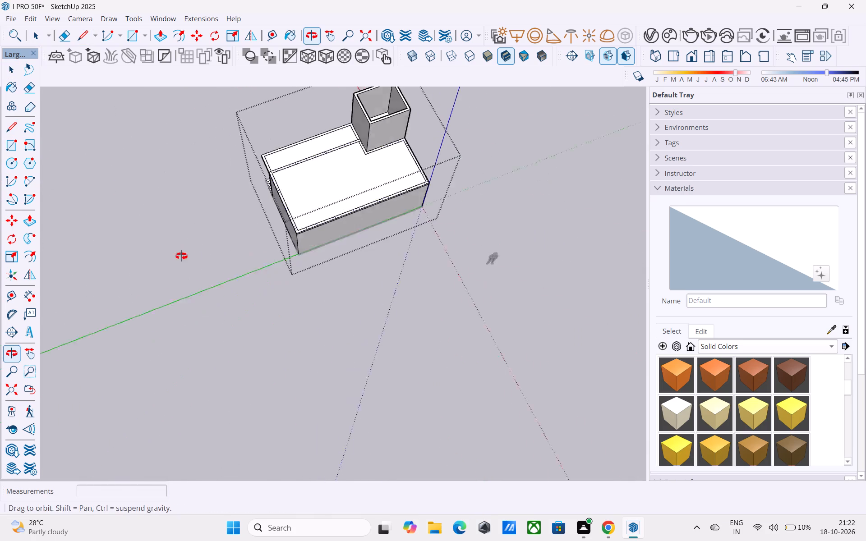
middle_drag(181, 256, 171, 253)
scroll(238, 233, down, 4)
scroll(586, 119, up, 5)
scroll(313, 182, up, 15)
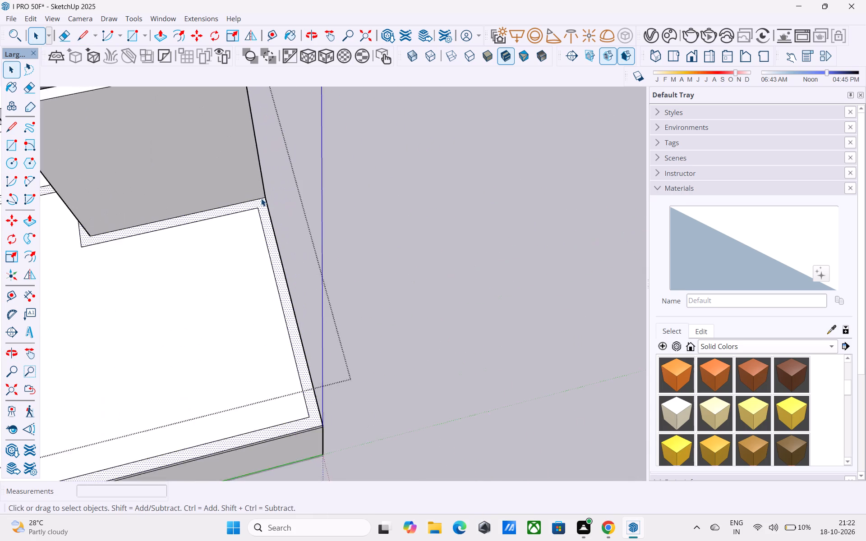
scroll(261, 198, up, 3)
key(l)
scroll(261, 200, up, 1)
click(252, 215)
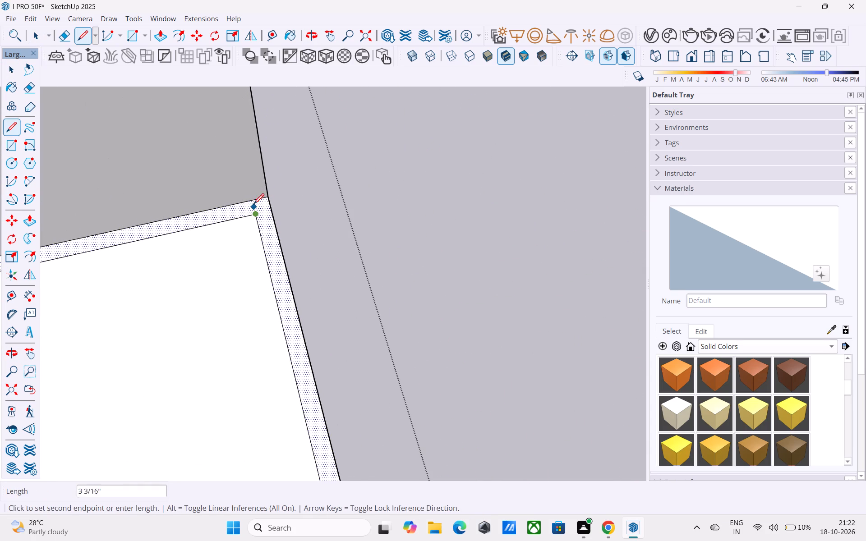
click(253, 198)
key(space)
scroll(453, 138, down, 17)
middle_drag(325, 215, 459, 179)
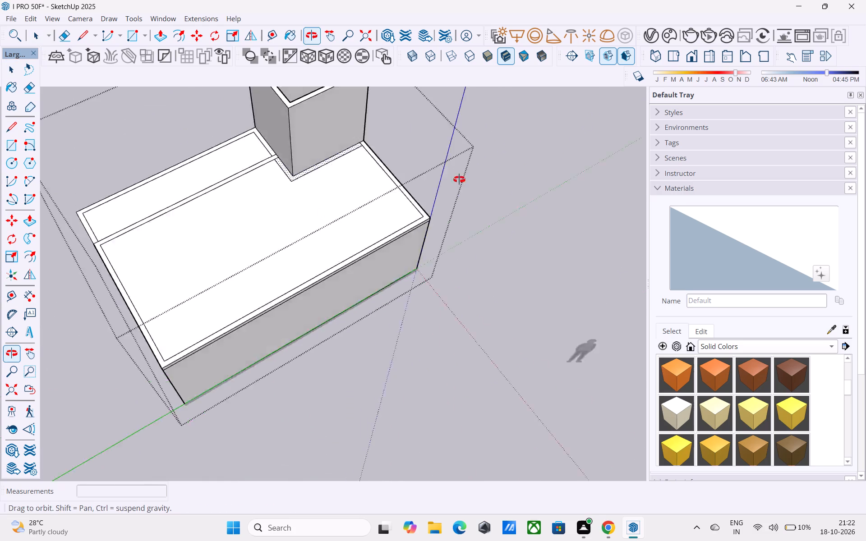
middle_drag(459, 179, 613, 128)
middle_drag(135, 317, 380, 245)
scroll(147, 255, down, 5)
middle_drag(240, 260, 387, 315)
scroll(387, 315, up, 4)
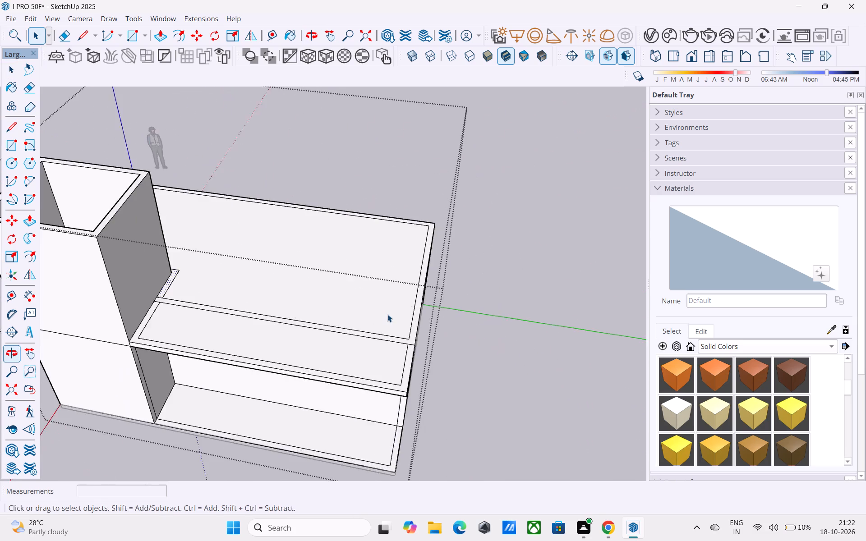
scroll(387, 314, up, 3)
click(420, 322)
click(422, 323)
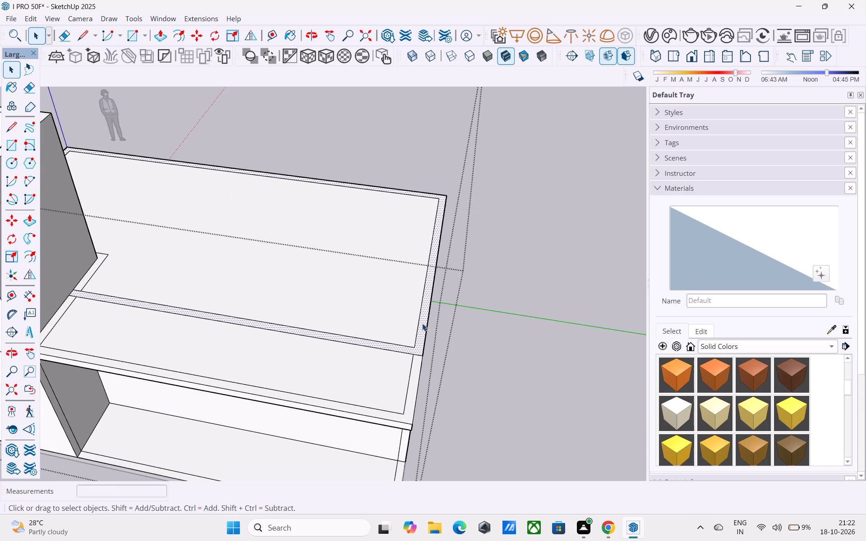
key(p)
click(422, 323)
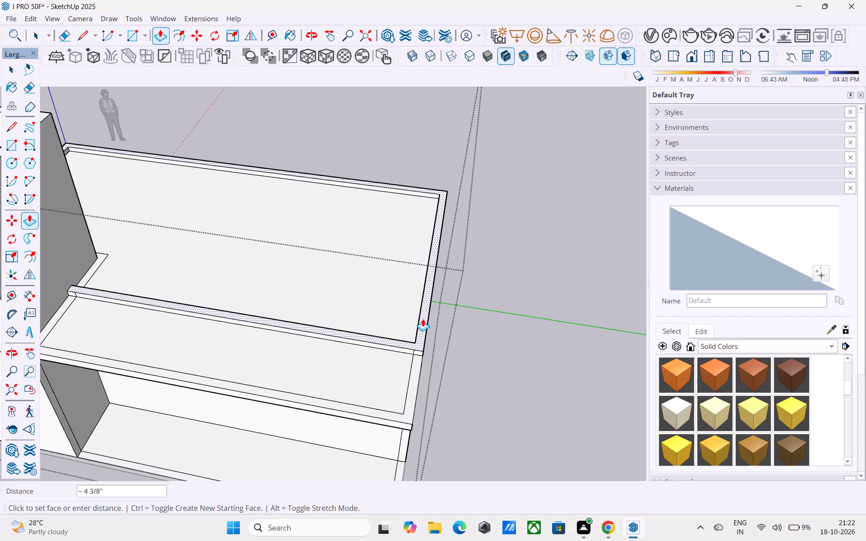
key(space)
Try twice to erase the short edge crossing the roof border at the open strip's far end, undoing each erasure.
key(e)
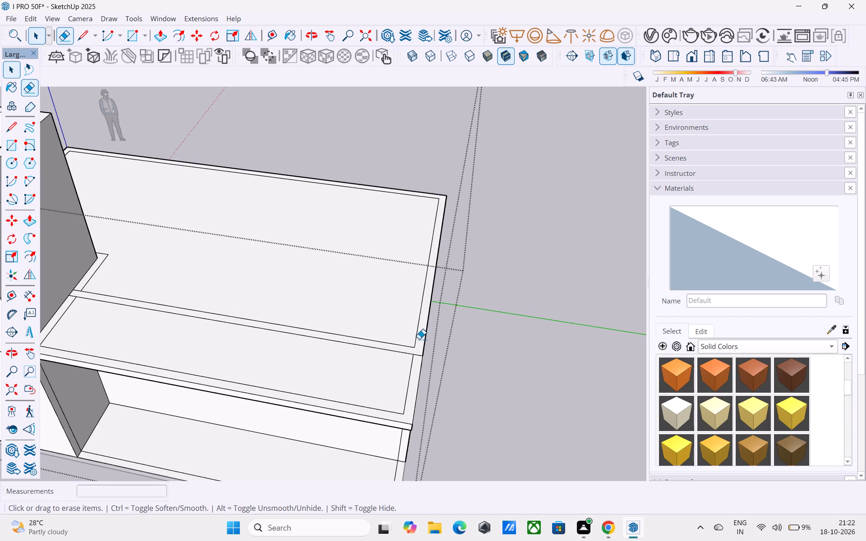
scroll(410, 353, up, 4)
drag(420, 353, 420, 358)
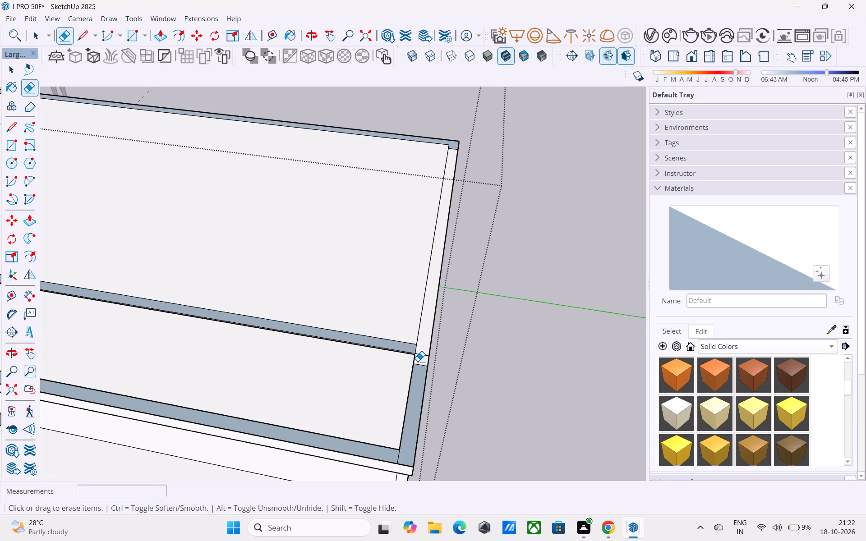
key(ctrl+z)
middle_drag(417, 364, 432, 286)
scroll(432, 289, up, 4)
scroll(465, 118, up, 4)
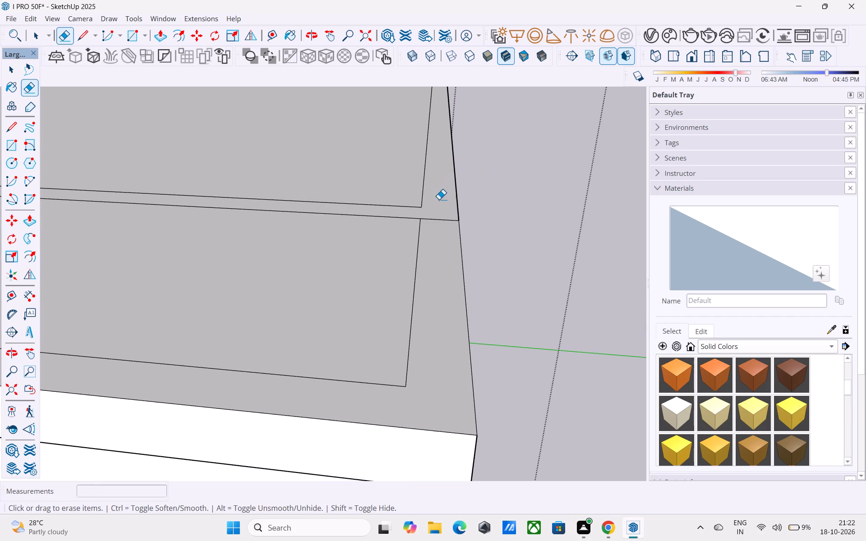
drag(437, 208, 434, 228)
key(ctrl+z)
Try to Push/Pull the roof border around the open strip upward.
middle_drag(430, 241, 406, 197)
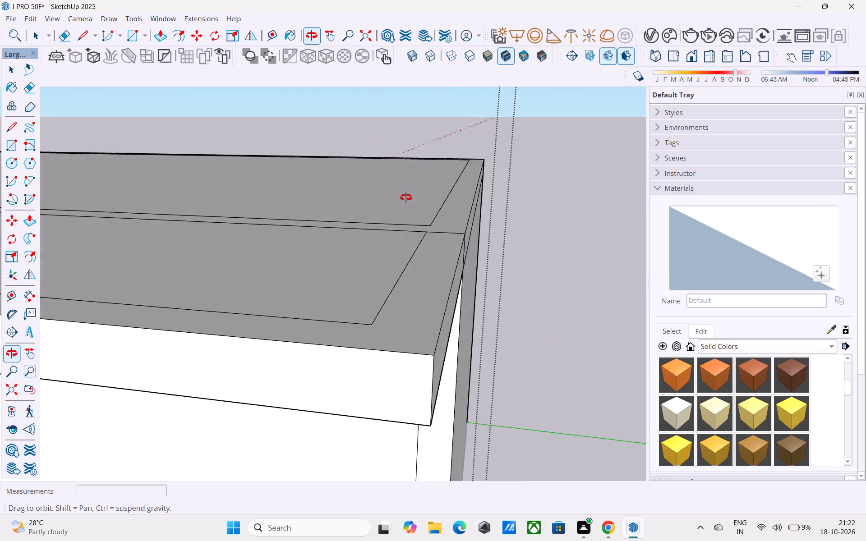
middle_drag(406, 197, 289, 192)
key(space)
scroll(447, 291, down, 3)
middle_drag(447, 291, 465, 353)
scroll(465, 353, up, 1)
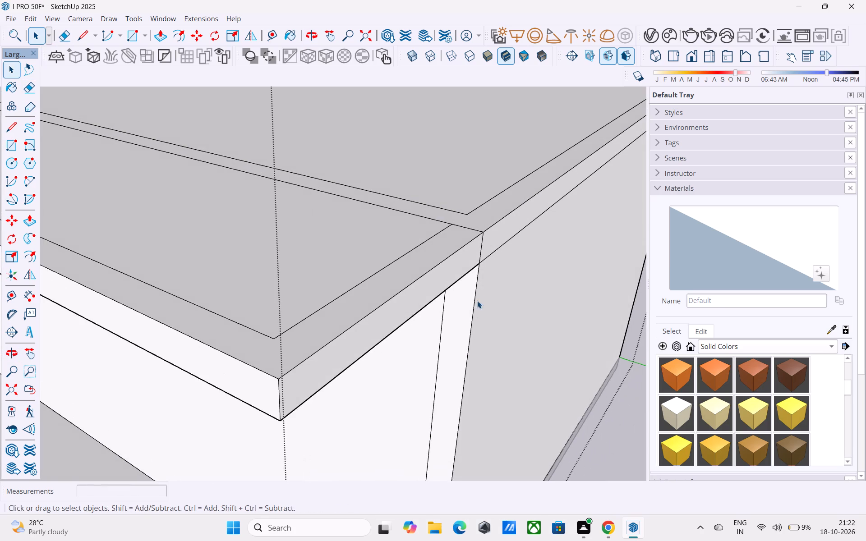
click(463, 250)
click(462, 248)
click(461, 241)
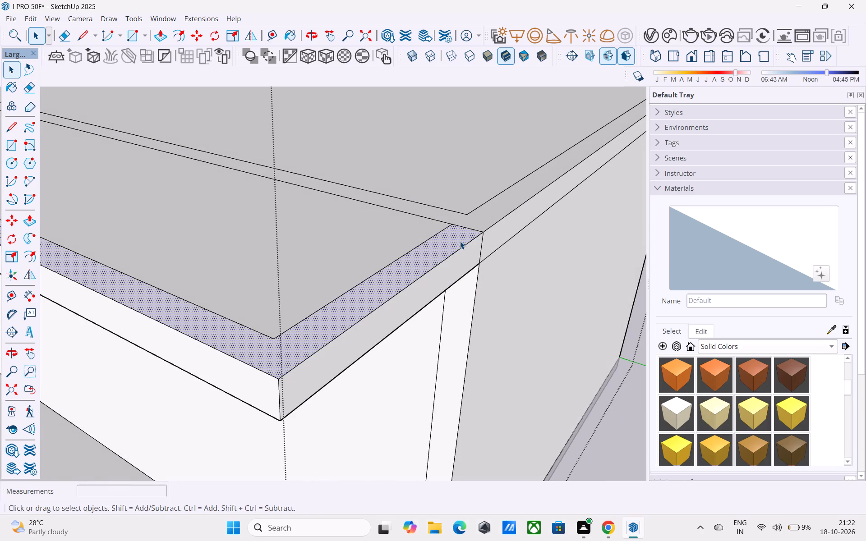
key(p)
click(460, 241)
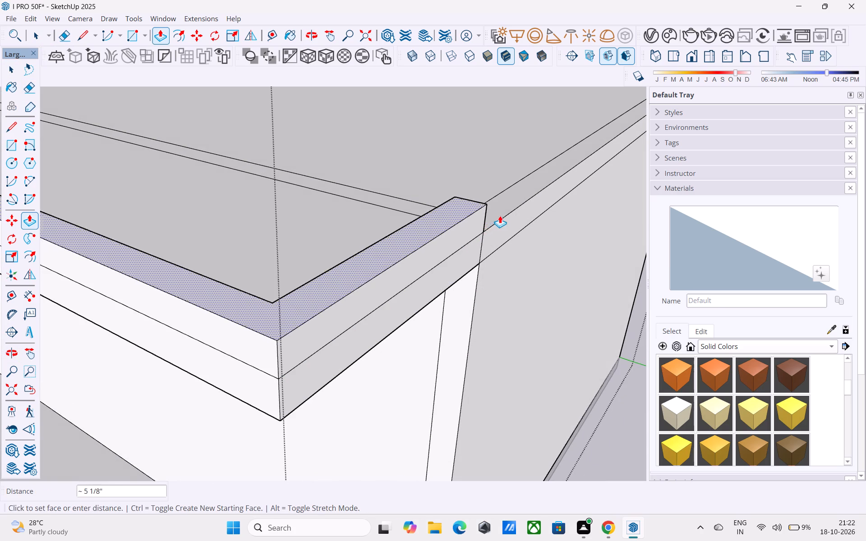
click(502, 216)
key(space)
Erase the short line across the roof border at the open strip's far end and select the merged border face.
key(e)
drag(473, 235, 477, 228)
key(space)
click(476, 228)
scroll(476, 228, down, 6)
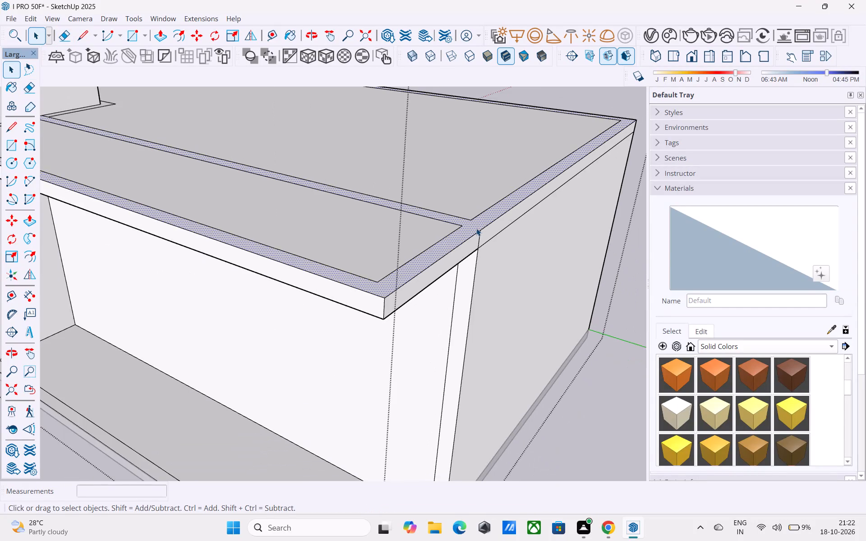
Draw a 6" line across the roof border from its inner corner to the outer long edge at the open strip's far corner.
scroll(476, 228, down, 4)
middle_drag(476, 228, 465, 286)
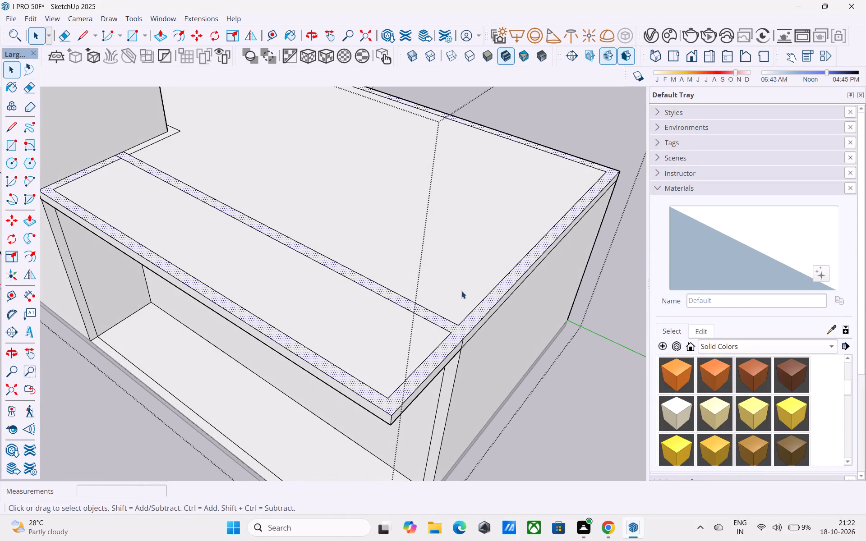
middle_drag(435, 283, 430, 286)
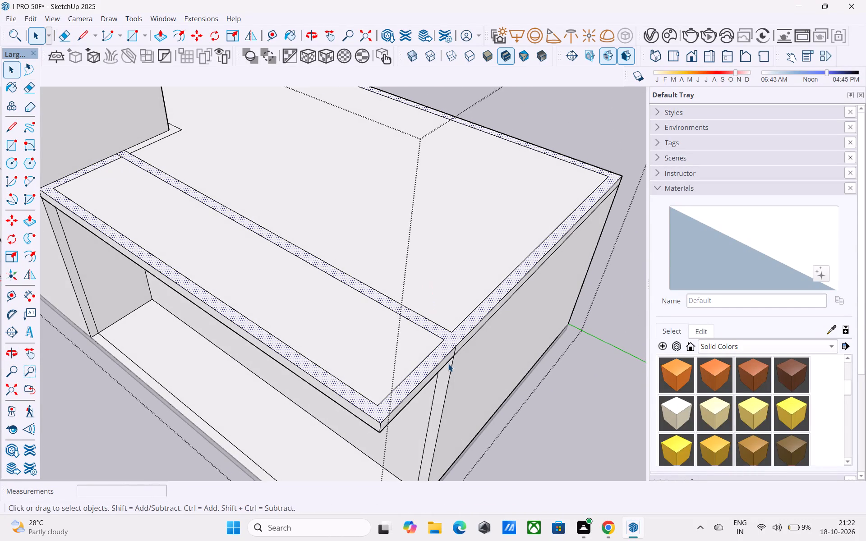
key(l)
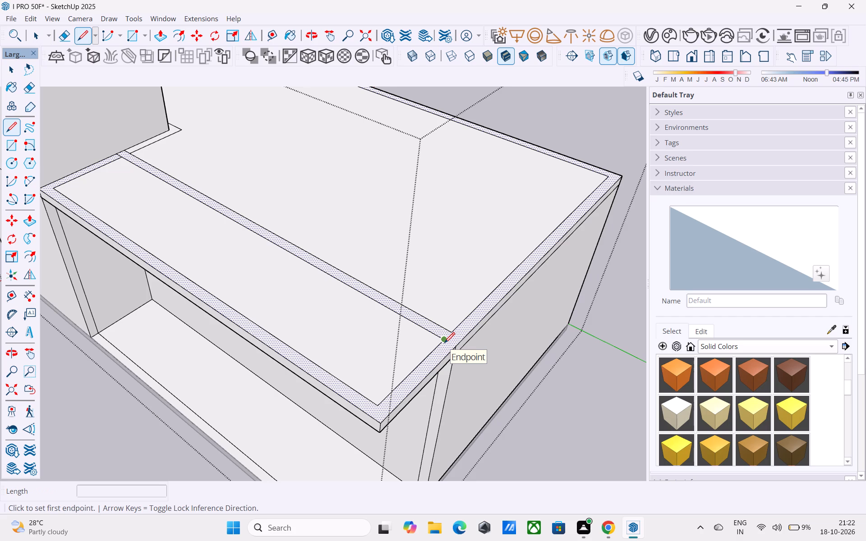
key(space)
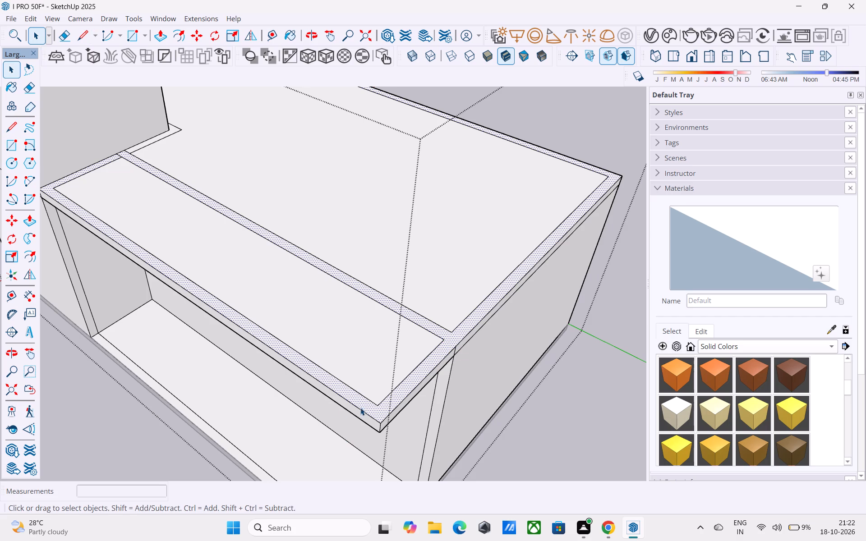
key(l)
click(375, 407)
click(367, 413)
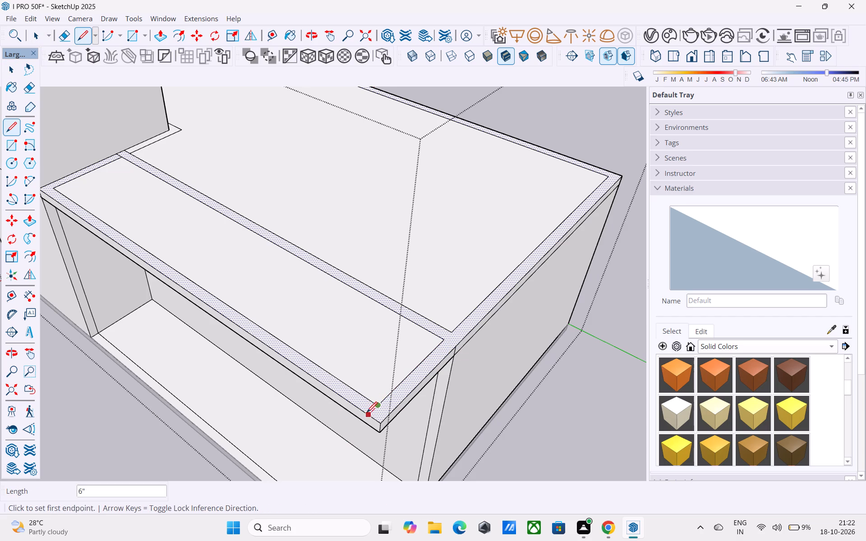
key(space)
Push/Pull the roof border face, including the dividing strip and the far end, 10' upward as upper-floor walls.
click(415, 383)
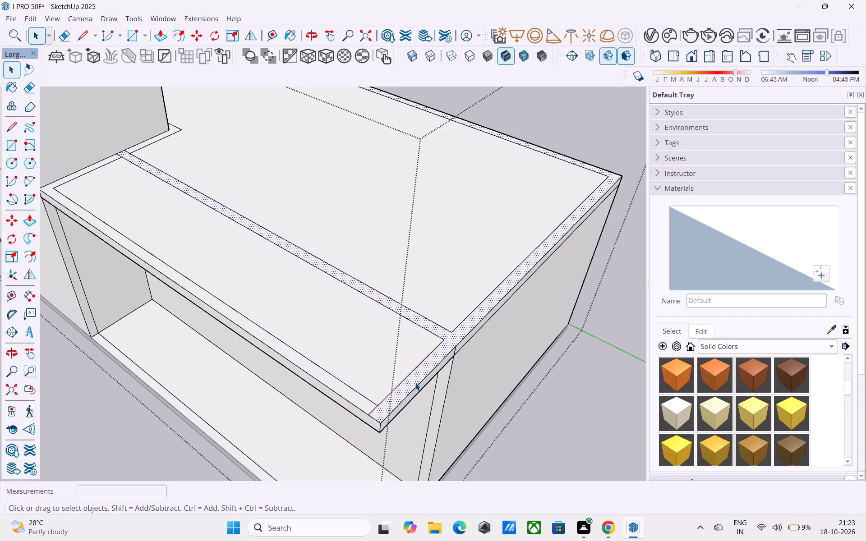
key(p)
click(415, 383)
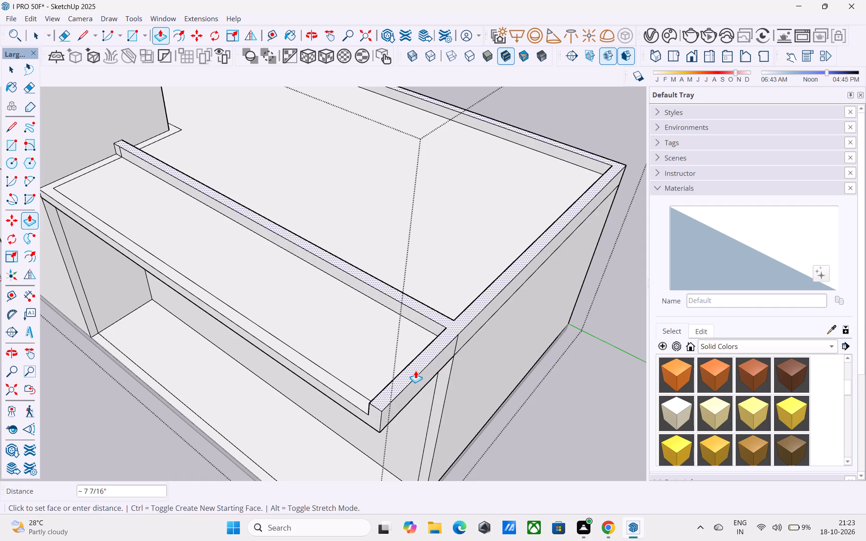
text(10)
key(apostrophe)
key(Return)
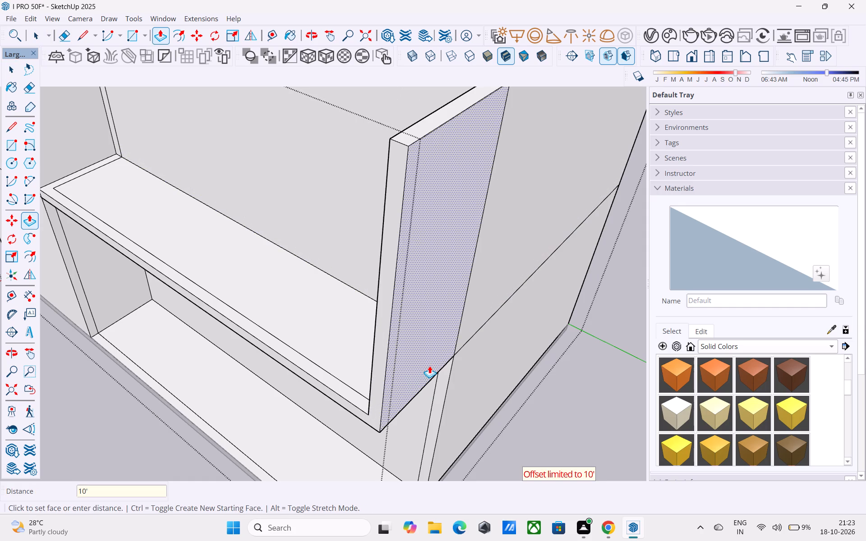
Erase the extra vertical edge where the long upper wall meets the small upper room beside the open strip.
scroll(447, 338, down, 7)
middle_click(447, 338)
scroll(447, 338, down, 5)
middle_drag(387, 372, 441, 317)
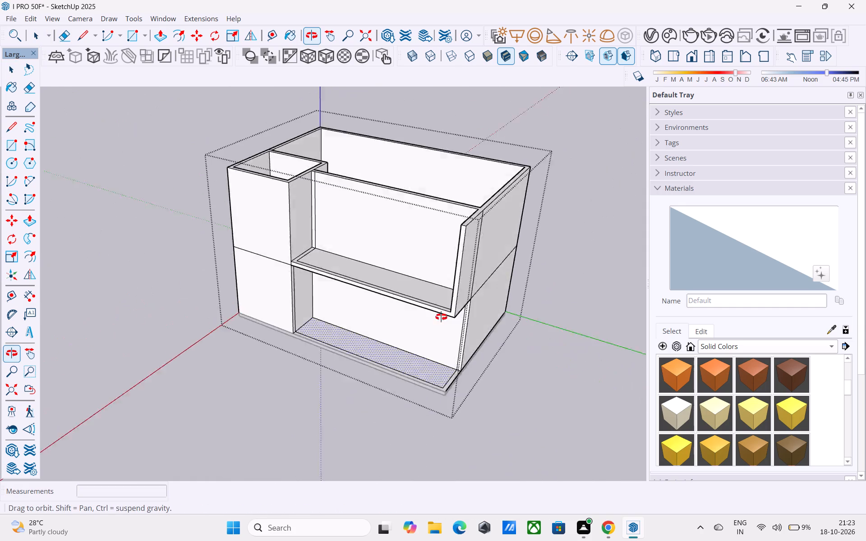
middle_drag(441, 317, 567, 285)
scroll(432, 192, up, 5)
middle_drag(347, 213, 331, 206)
scroll(305, 201, up, 2)
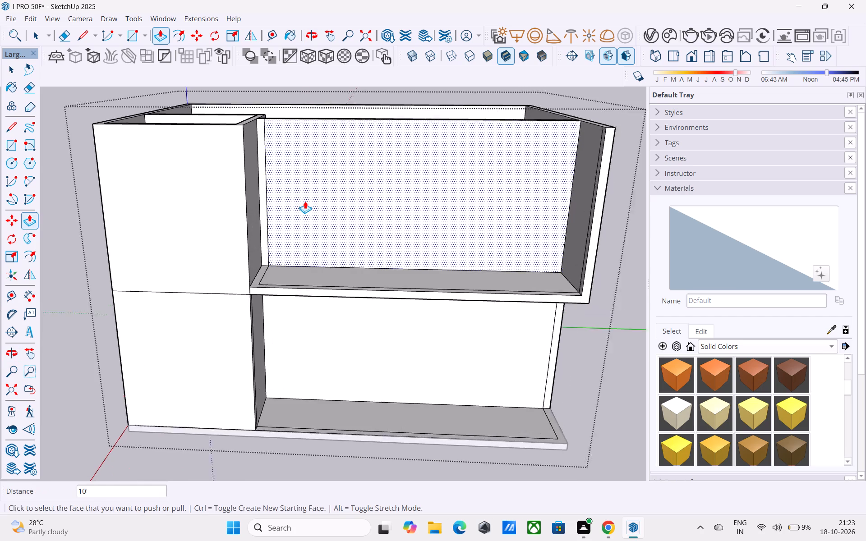
scroll(305, 201, up, 2)
key(e)
click(252, 184)
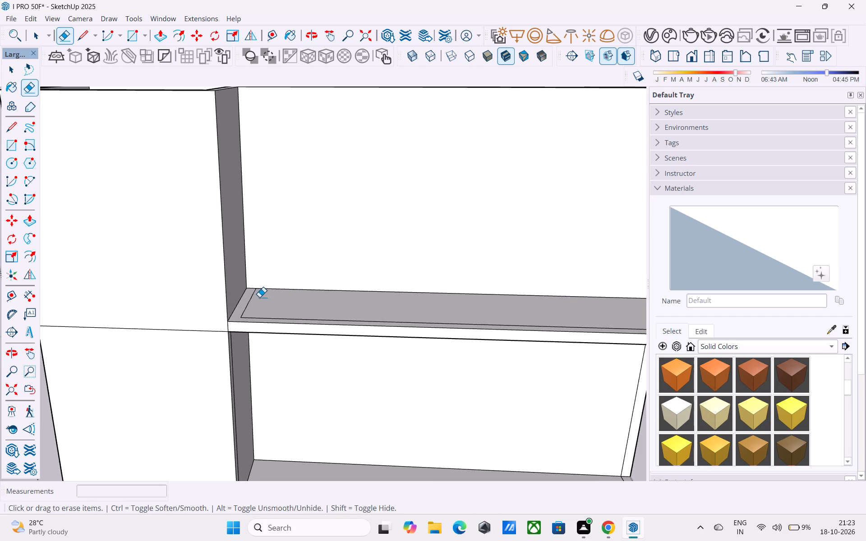
Examine the raised upper walls and open strip from several sides for leftover edges.
scroll(258, 298, down, 6)
scroll(302, 251, down, 5)
middle_drag(305, 243, 415, 297)
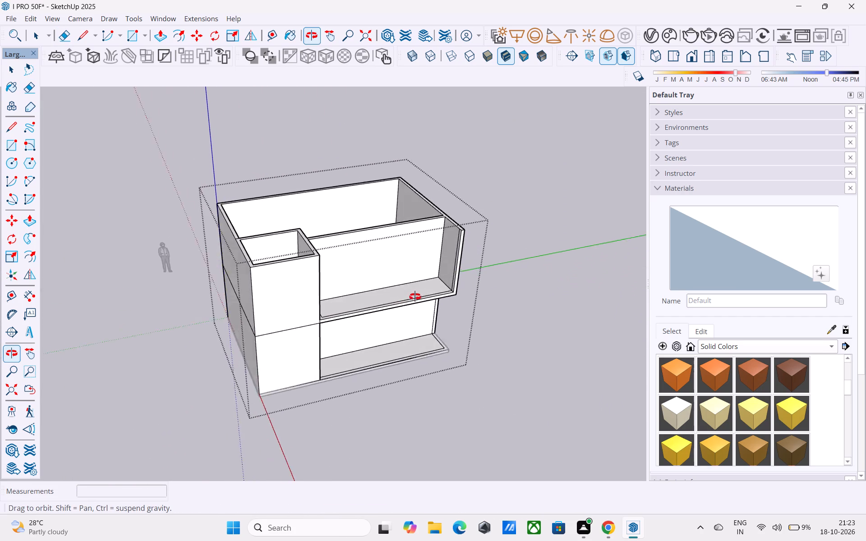
middle_drag(415, 297, 625, 293)
middle_drag(623, 292, 254, 367)
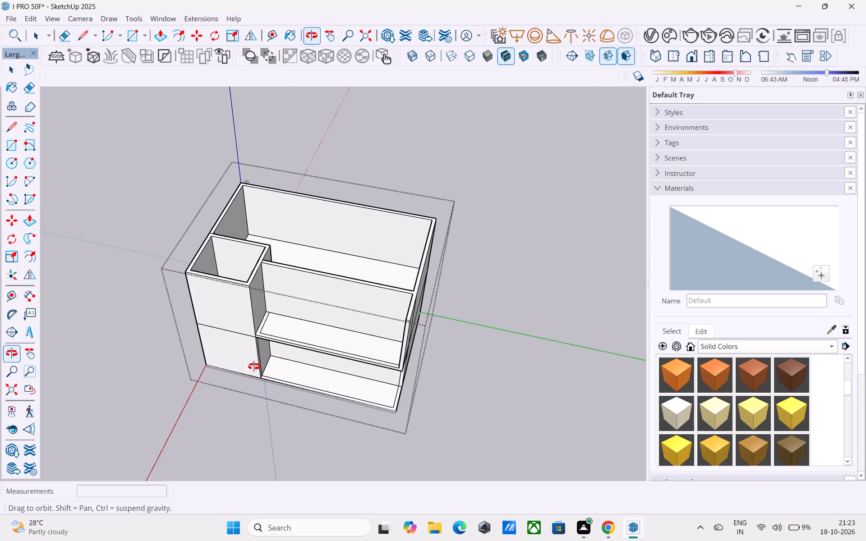
middle_drag(254, 367, 380, 334)
scroll(368, 352, down, 4)
middle_drag(368, 352, 355, 333)
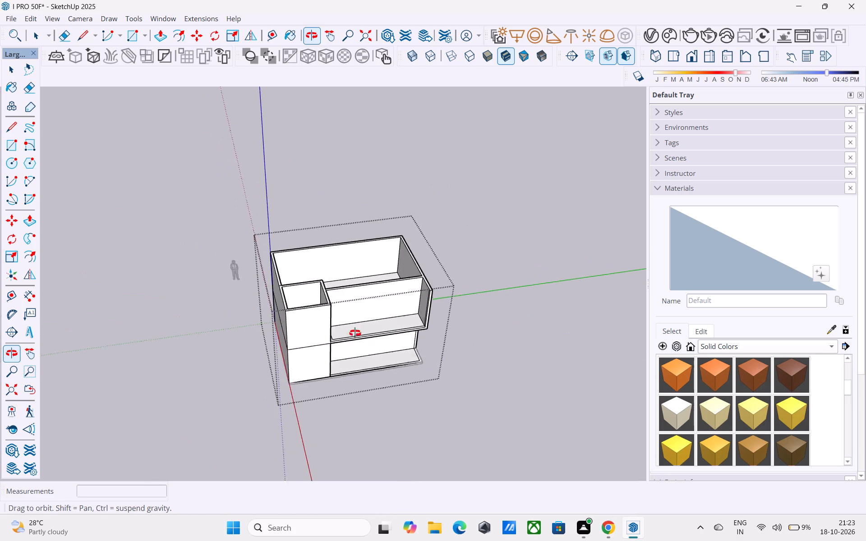
middle_drag(355, 333, 339, 307)
scroll(343, 306, down, 5)
scroll(322, 264, up, 2)
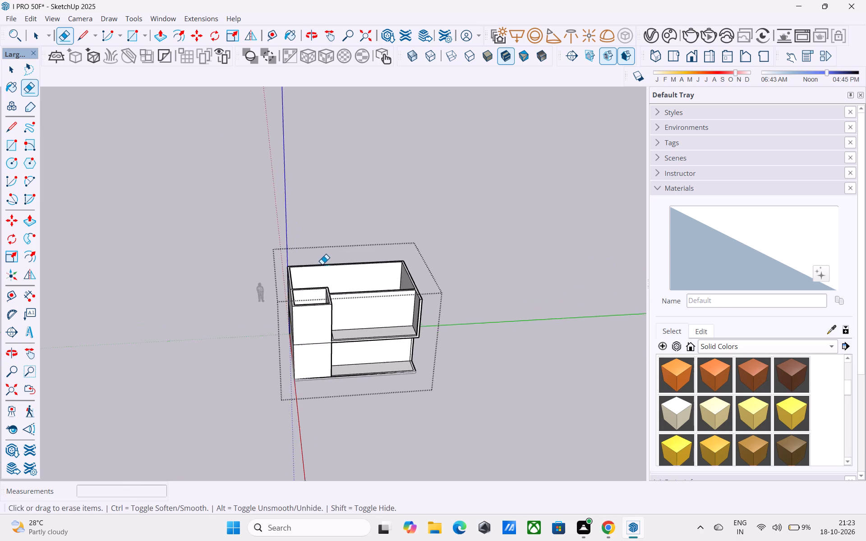
scroll(322, 264, up, 2)
scroll(354, 319, up, 3)
middle_drag(354, 319, 225, 295)
scroll(224, 295, up, 5)
scroll(271, 372, up, 6)
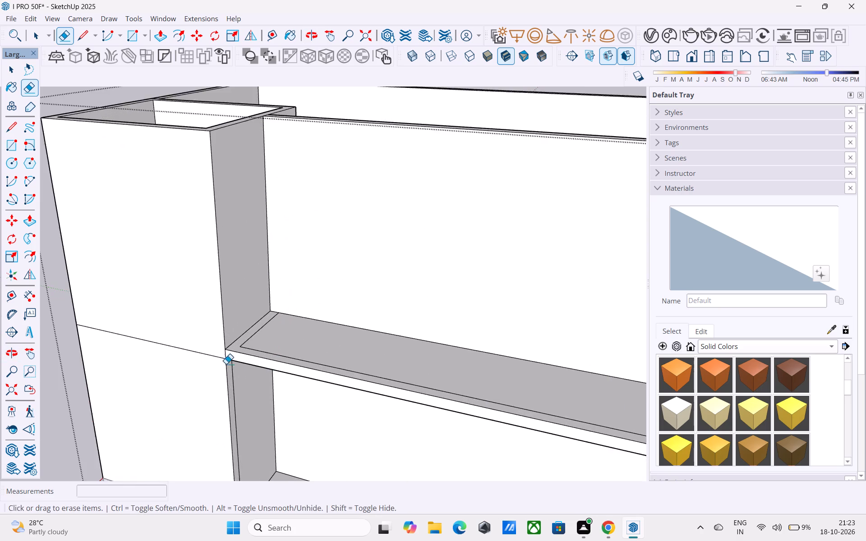
Erase the vertical edge dividing the upper outer face of the end wall beside the open strip.
scroll(189, 363, down, 10)
middle_drag(189, 364, 75, 341)
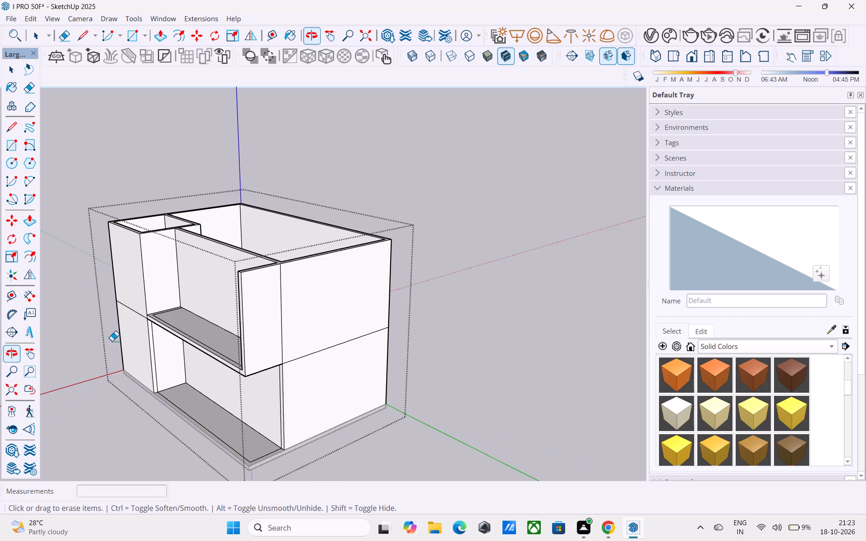
scroll(277, 325, up, 4)
click(280, 325)
drag(280, 325, 287, 325)
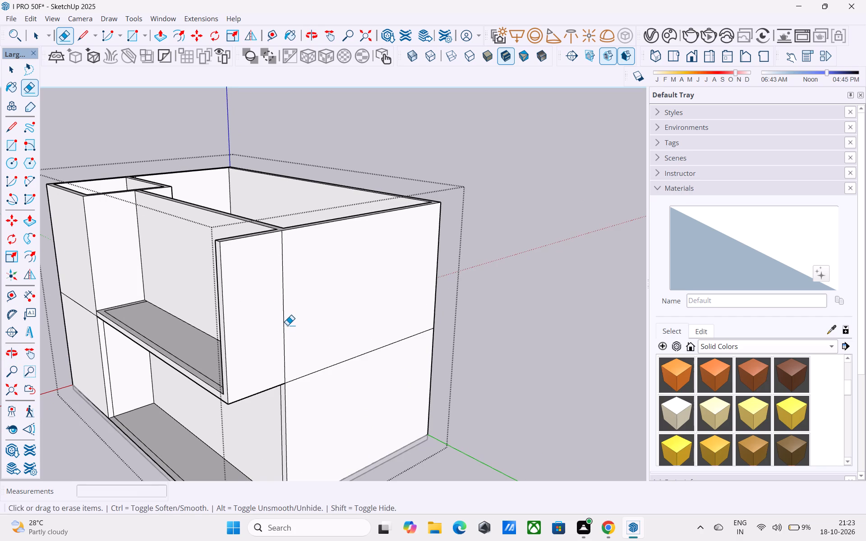
drag(287, 325, 290, 320)
drag(288, 320, 282, 320)
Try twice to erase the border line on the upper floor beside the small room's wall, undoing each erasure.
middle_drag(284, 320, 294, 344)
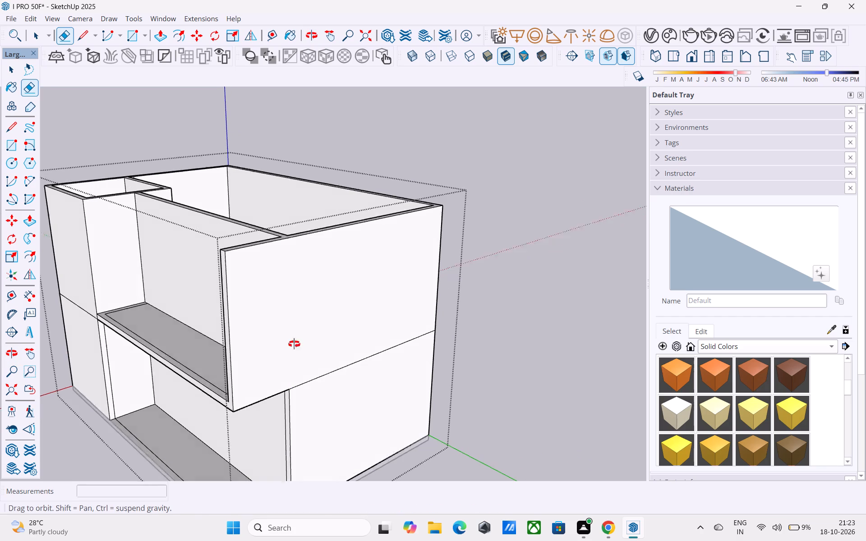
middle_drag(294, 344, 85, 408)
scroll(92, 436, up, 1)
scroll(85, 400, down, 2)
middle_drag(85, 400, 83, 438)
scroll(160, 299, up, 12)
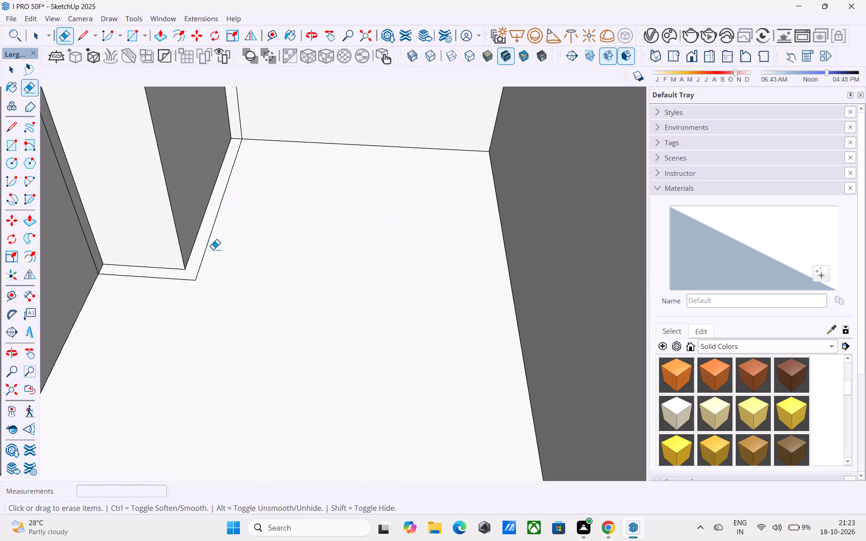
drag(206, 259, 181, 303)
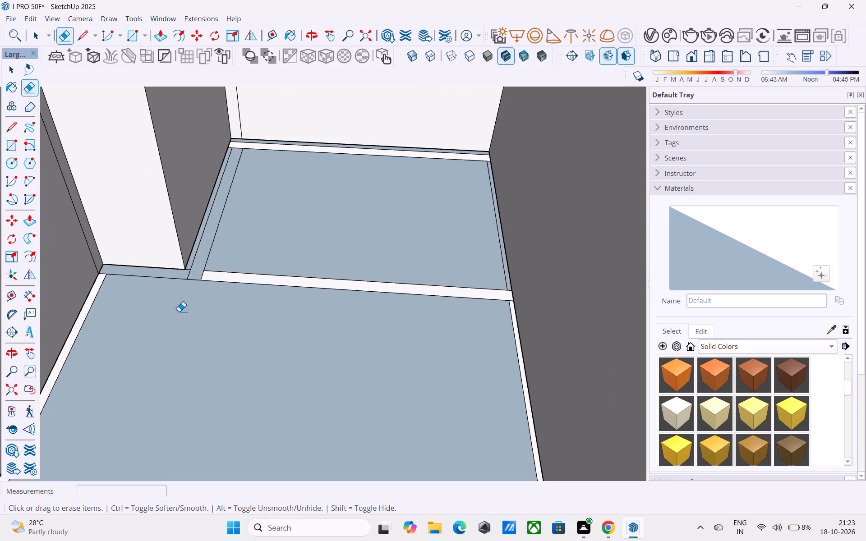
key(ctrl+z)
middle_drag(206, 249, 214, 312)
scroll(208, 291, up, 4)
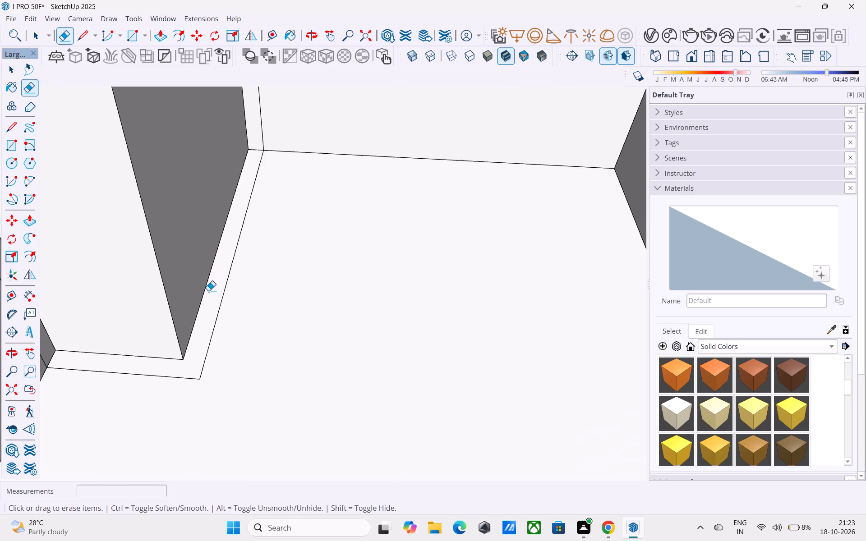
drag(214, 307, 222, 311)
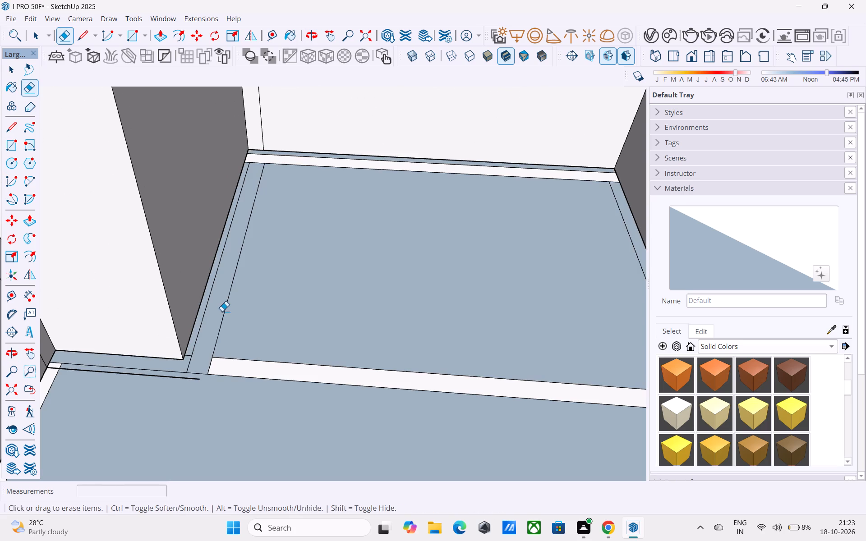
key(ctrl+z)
Push/Pull the large upper-floor face to the level of the narrow border around the small room's walls.
key(space)
scroll(235, 297, down, 6)
click(246, 306)
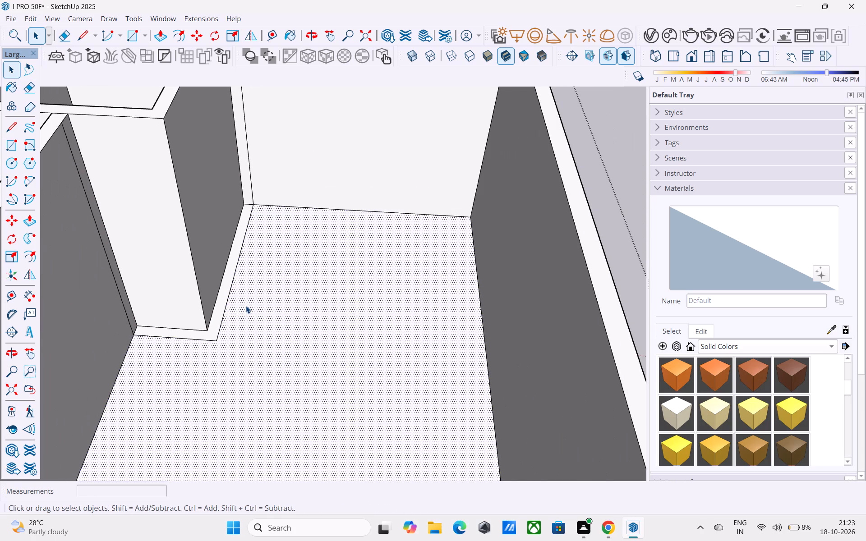
key(p)
click(246, 306)
middle_drag(220, 304, 284, 326)
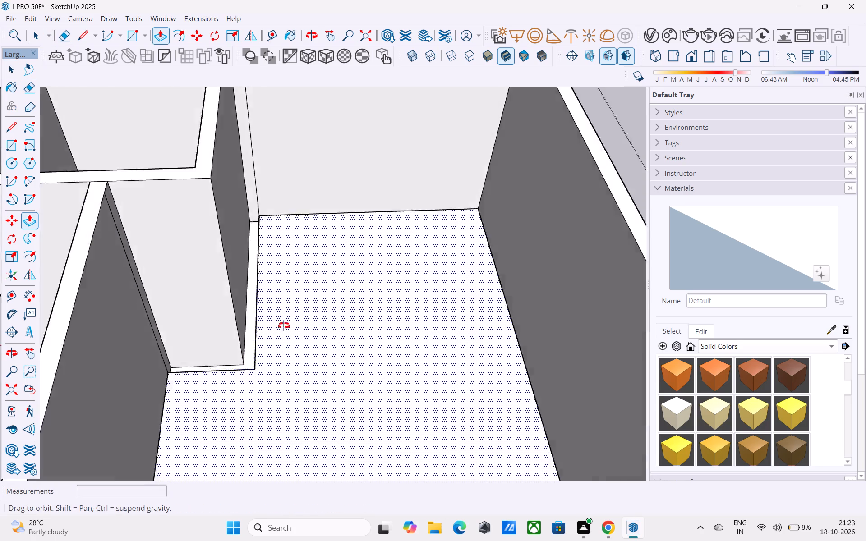
middle_drag(284, 326, 265, 296)
scroll(272, 328, up, 3)
click(259, 335)
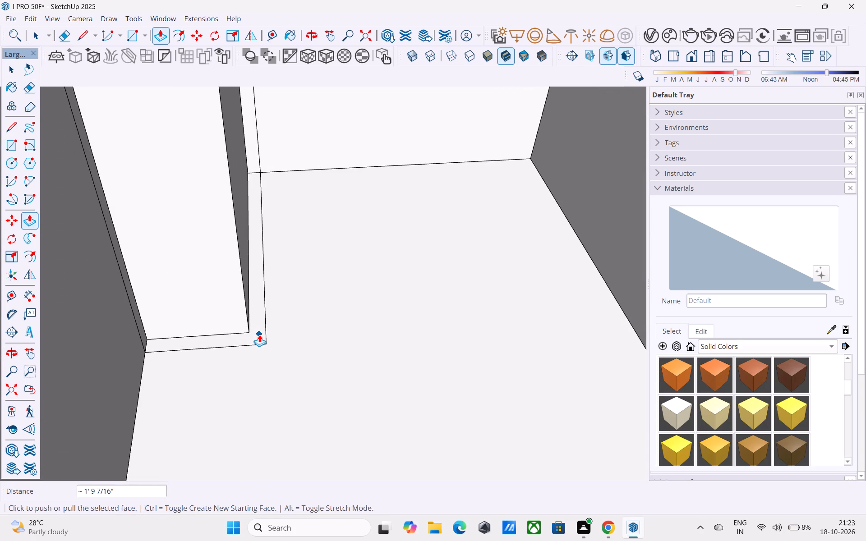
Erase the two border lines on the upper floor around the small room's outer corner.
key(e)
drag(259, 334, 269, 330)
drag(263, 333, 252, 351)
Erase the leftover vertical edges on the inner faces of the upper walls next to the small room.
scroll(250, 353, down, 11)
drag(263, 229, 252, 223)
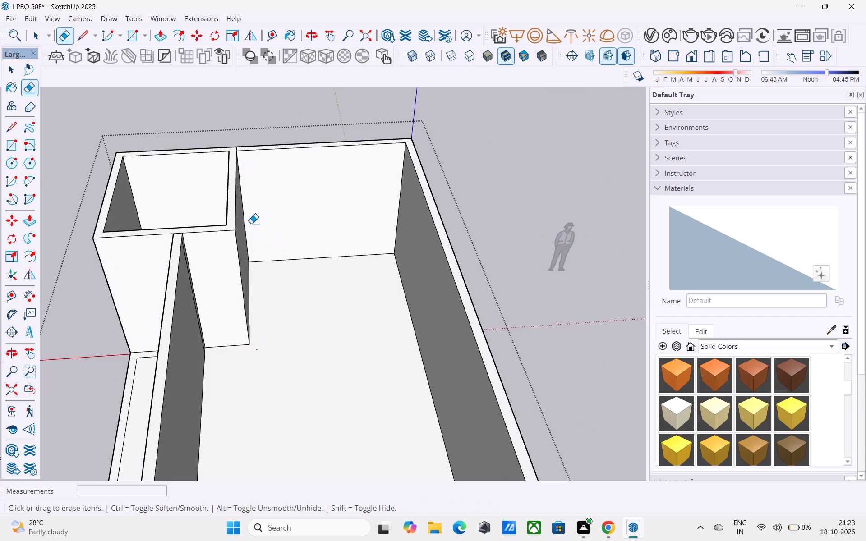
middle_drag(184, 320, 108, 380)
scroll(117, 346, up, 7)
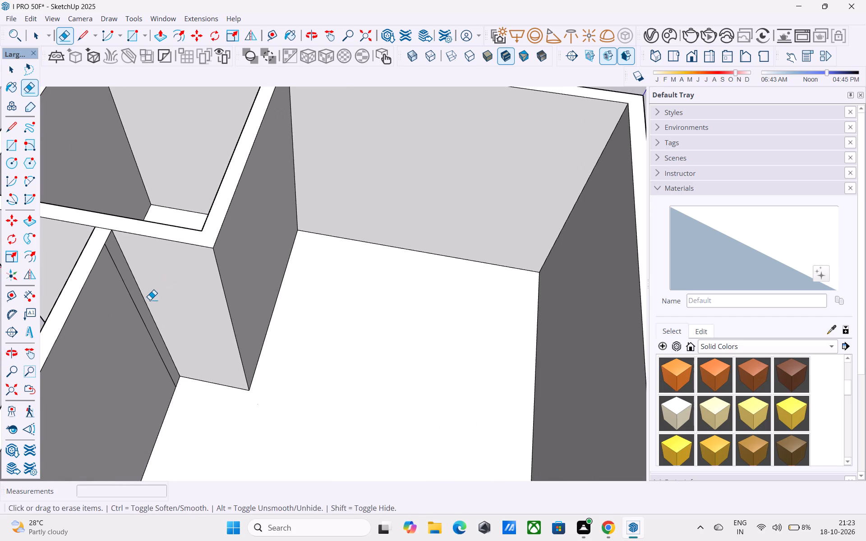
drag(138, 303, 132, 307)
Examine the whole two-storey building from above and from the open-strip side.
scroll(161, 300, down, 5)
middle_drag(164, 303, 439, 229)
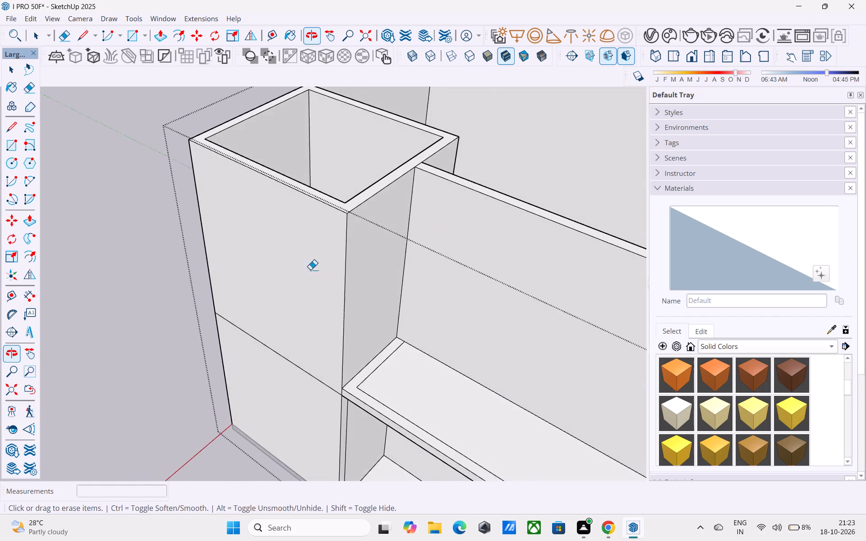
scroll(262, 283, down, 10)
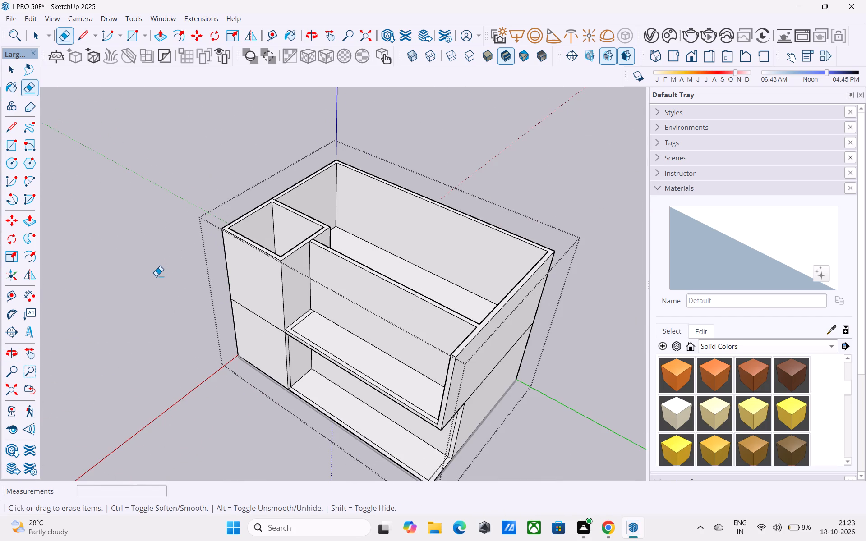
scroll(156, 276, down, 5)
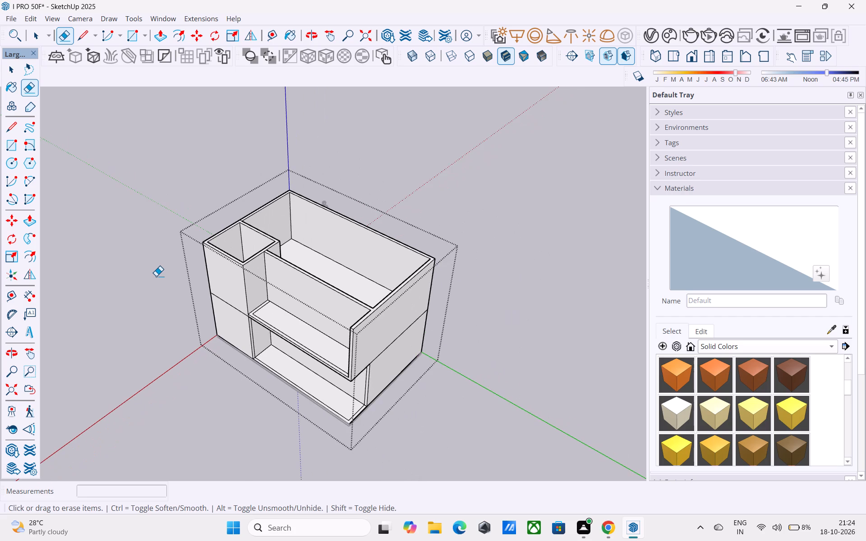
scroll(157, 275, down, 3)
middle_drag(164, 272, 411, 161)
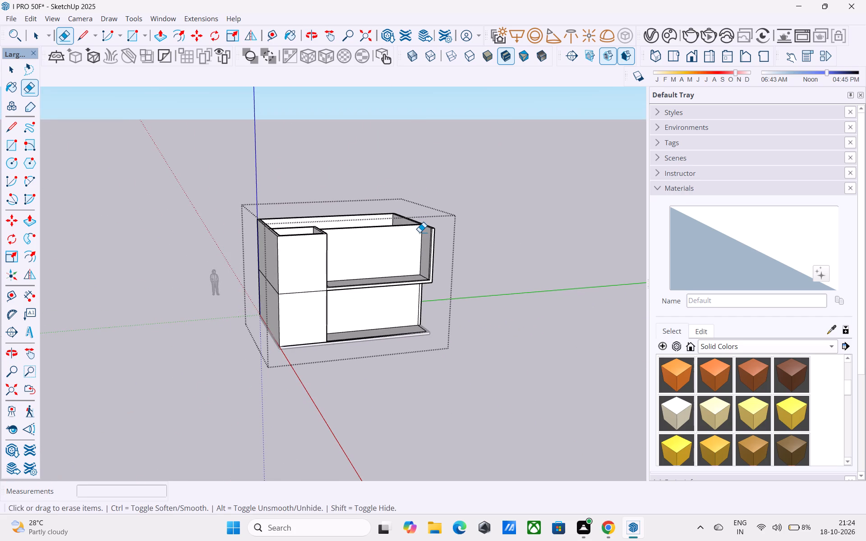
middle_drag(419, 232, 426, 223)
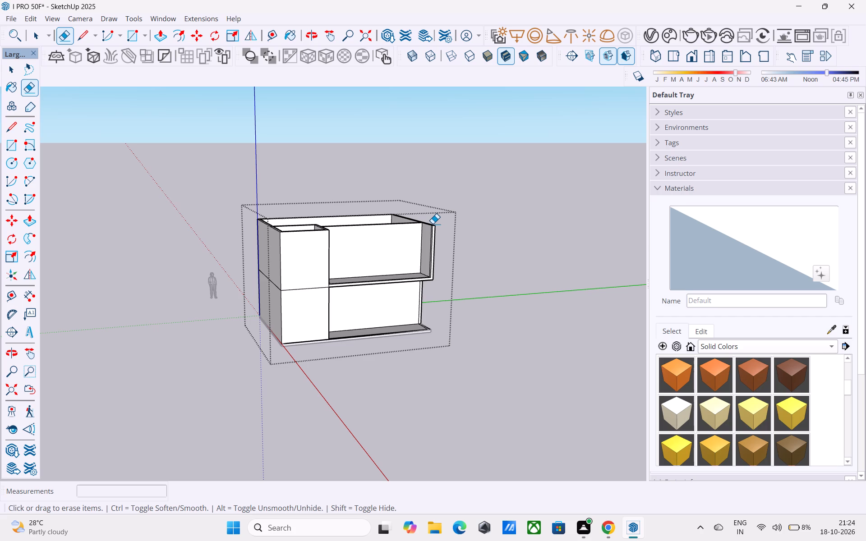
scroll(433, 224, down, 2)
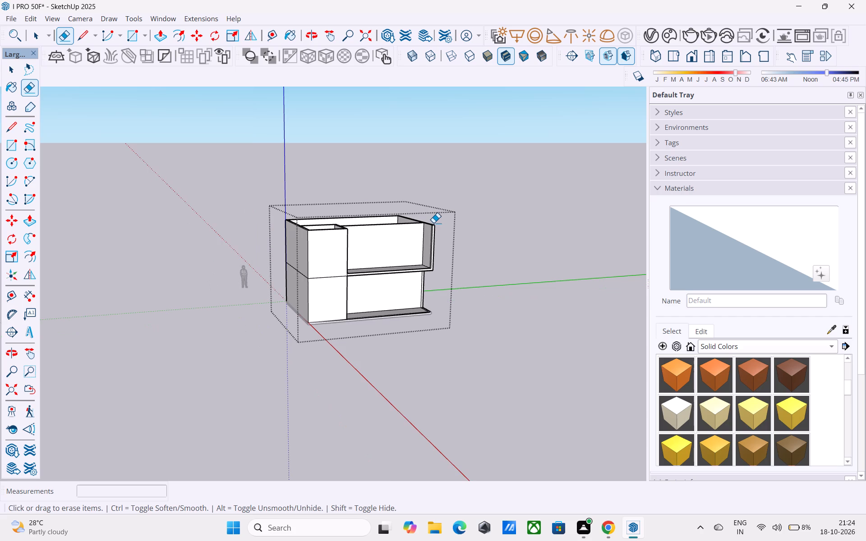
Examine the two-storey building from the open-strip side, from front level and from above.
scroll(433, 223, down, 1)
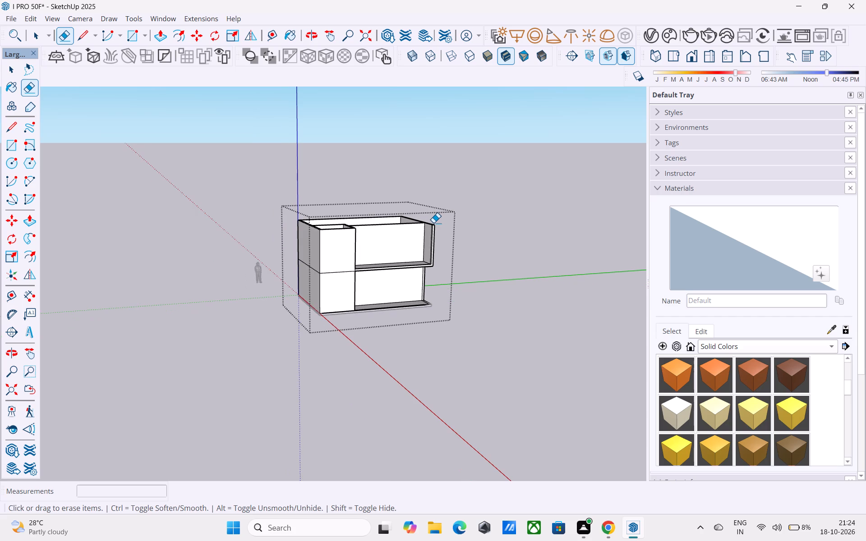
scroll(439, 216, down, 3)
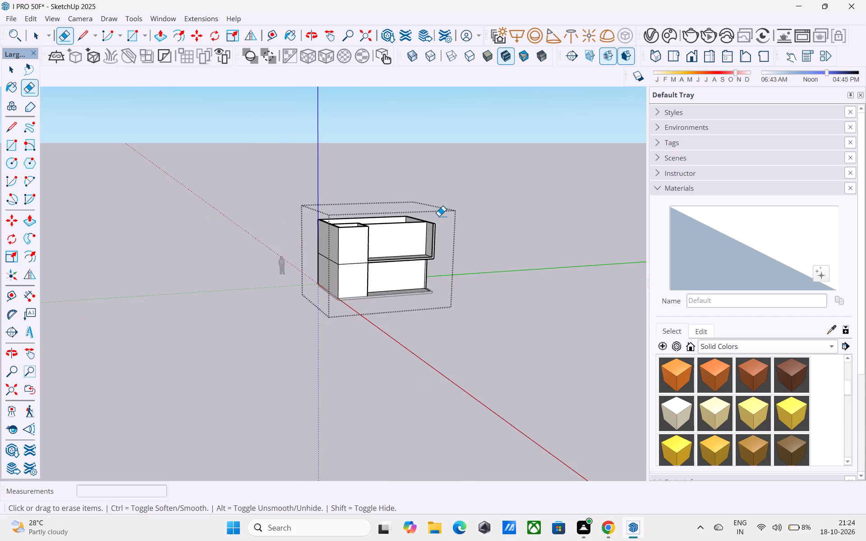
scroll(439, 216, down, 1)
middle_drag(441, 215, 389, 238)
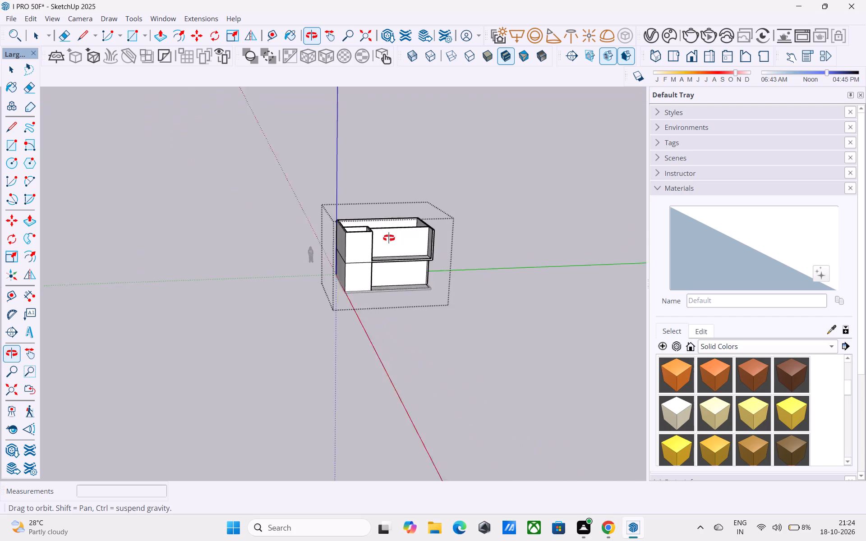
middle_drag(389, 238, 388, 238)
scroll(285, 239, down, 5)
scroll(375, 241, up, 14)
middle_drag(349, 255, 327, 253)
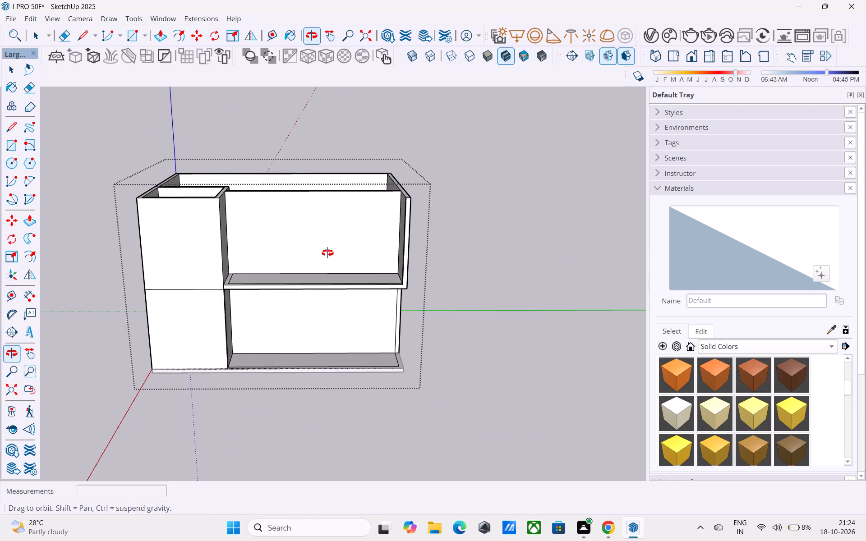
middle_drag(327, 253, 401, 235)
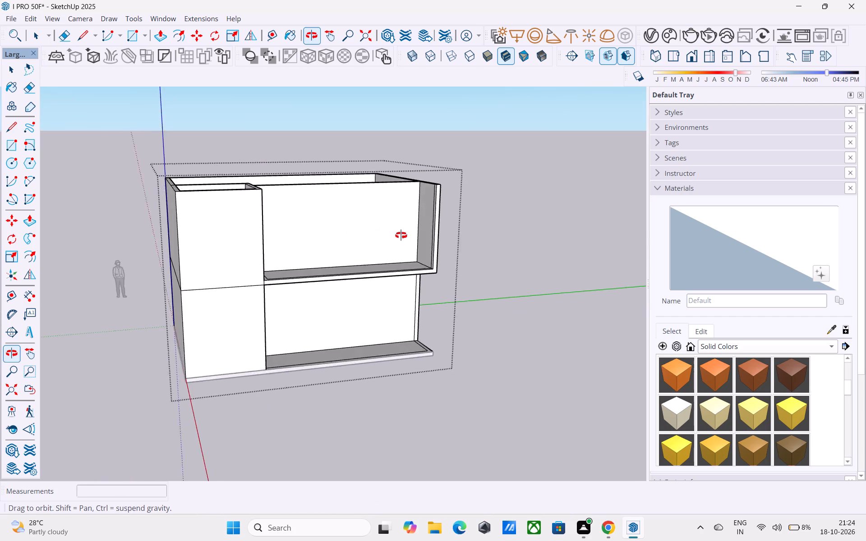
middle_drag(401, 235, 414, 257)
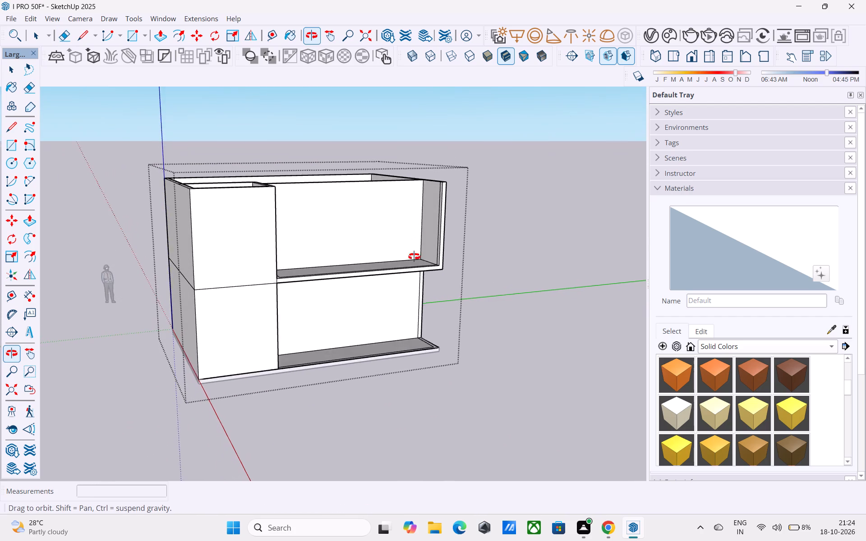
middle_drag(414, 257, 385, 314)
scroll(385, 314, down, 1)
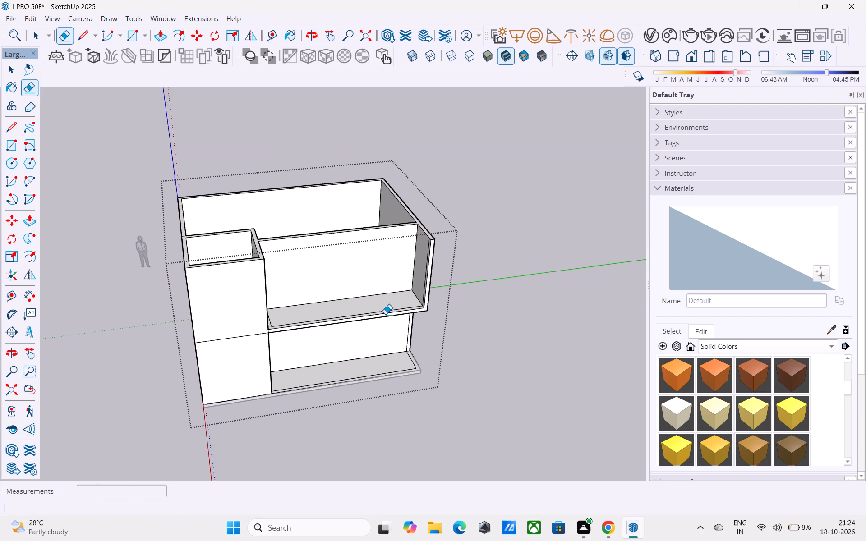
scroll(385, 314, down, 3)
scroll(388, 271, up, 2)
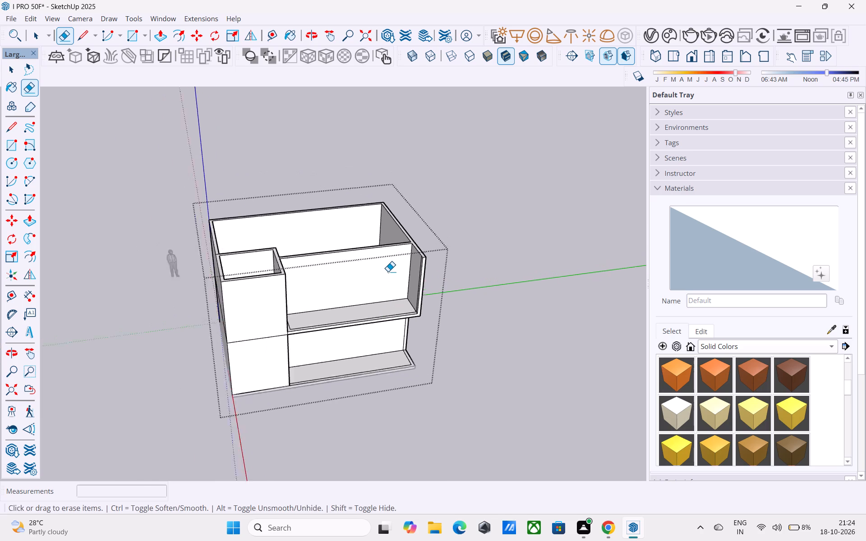
scroll(388, 271, up, 3)
middle_drag(388, 271, 294, 172)
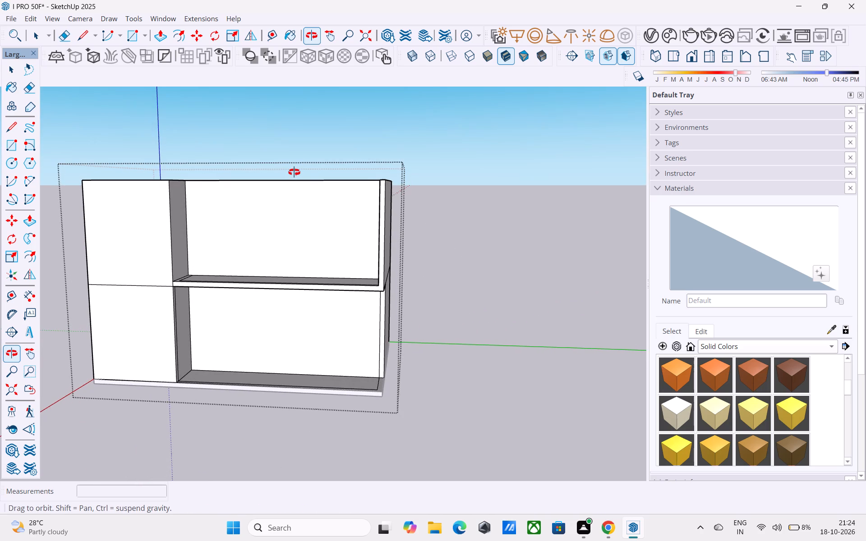
middle_drag(294, 172, 405, 213)
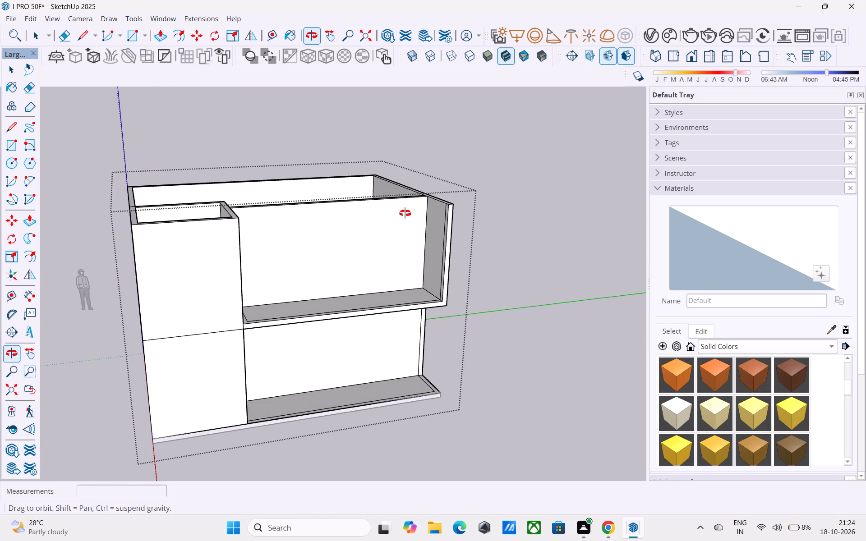
middle_drag(405, 213, 368, 325)
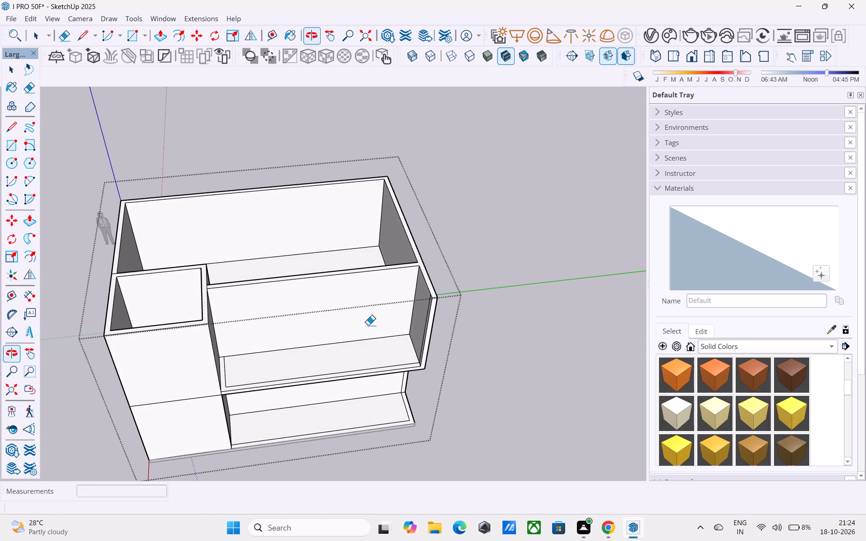
scroll(366, 303, down, 4)
middle_drag(350, 330, 314, 316)
scroll(310, 318, up, 4)
middle_drag(310, 319, 309, 331)
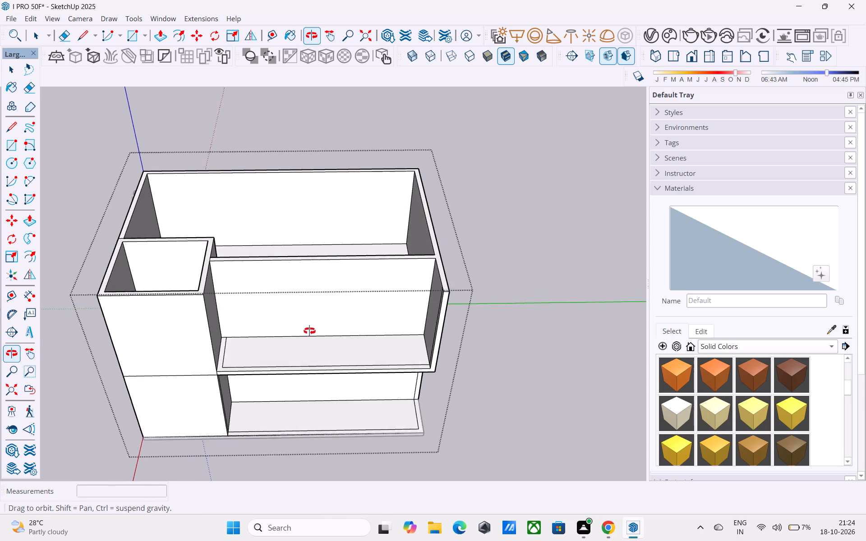
middle_drag(309, 331, 308, 342)
middle_drag(292, 352, 237, 410)
scroll(250, 371, up, 3)
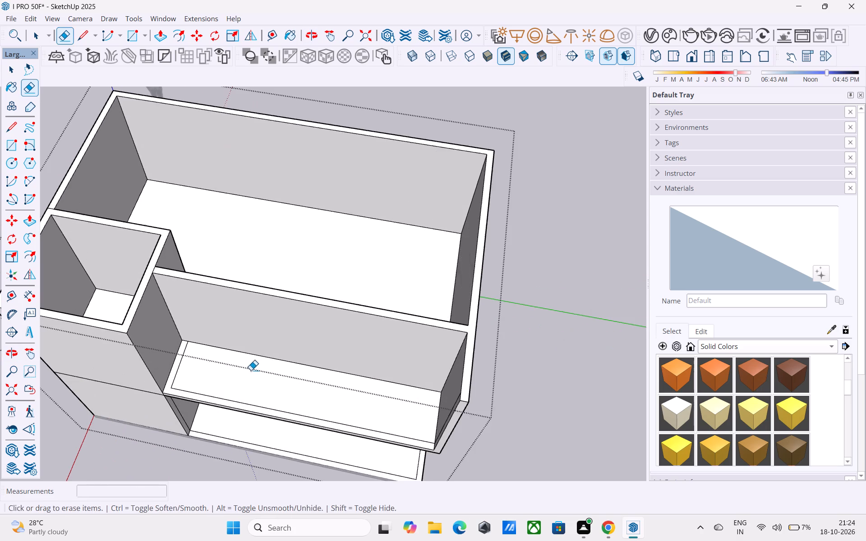
On the upper wall facing the open strip, place guides 3' above the floor edge and 1' from the small-room corner.
middle_drag(251, 370, 261, 339)
scroll(261, 341, up, 1)
key(space)
key(t)
click(269, 333)
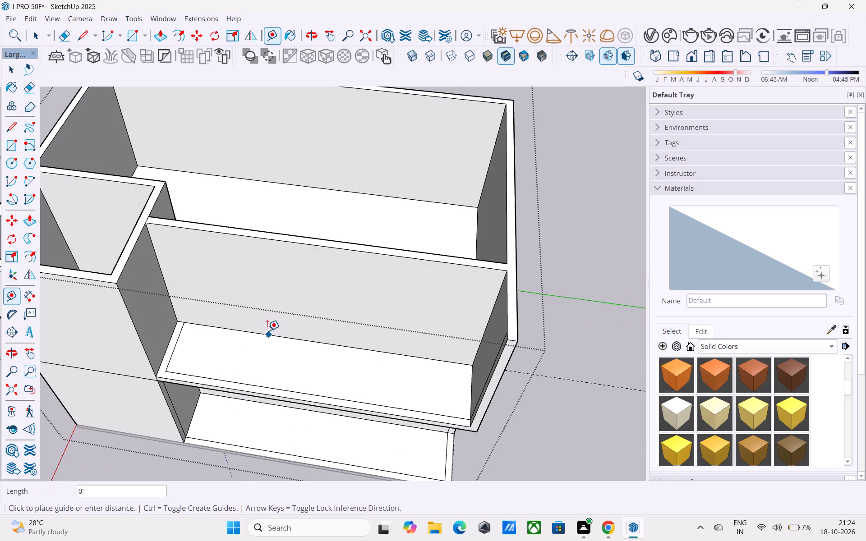
middle_drag(273, 318, 289, 266)
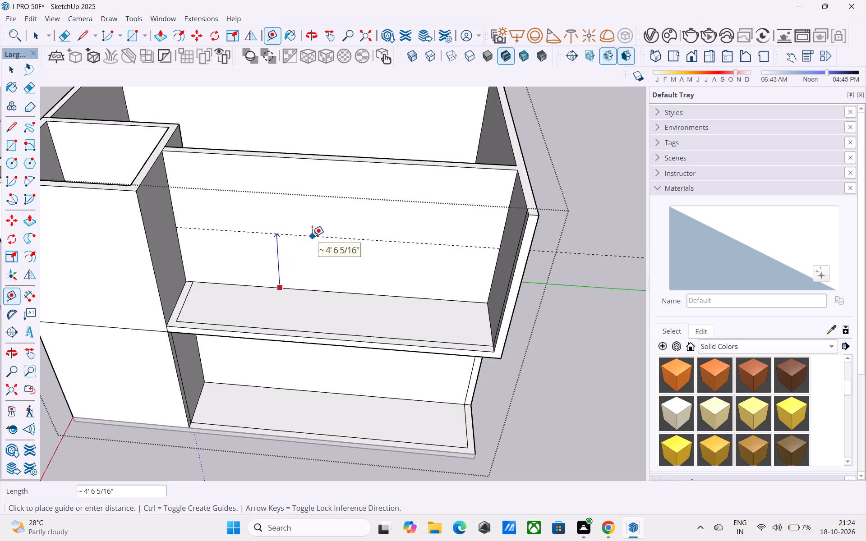
text(3')
key(Return)
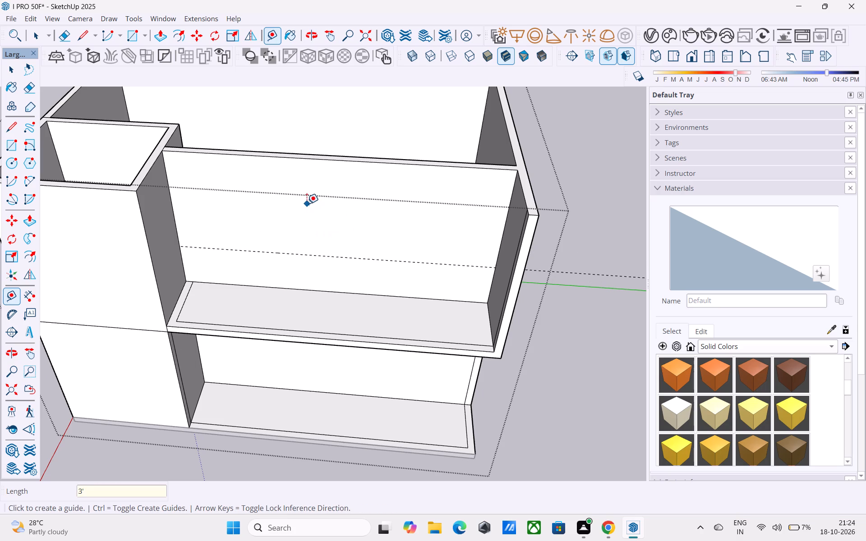
click(175, 220)
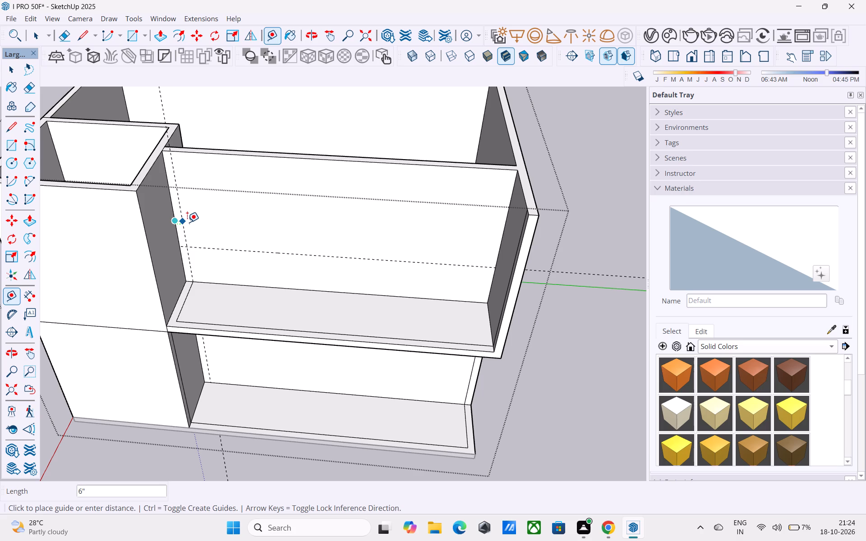
text(1')
key(Return)
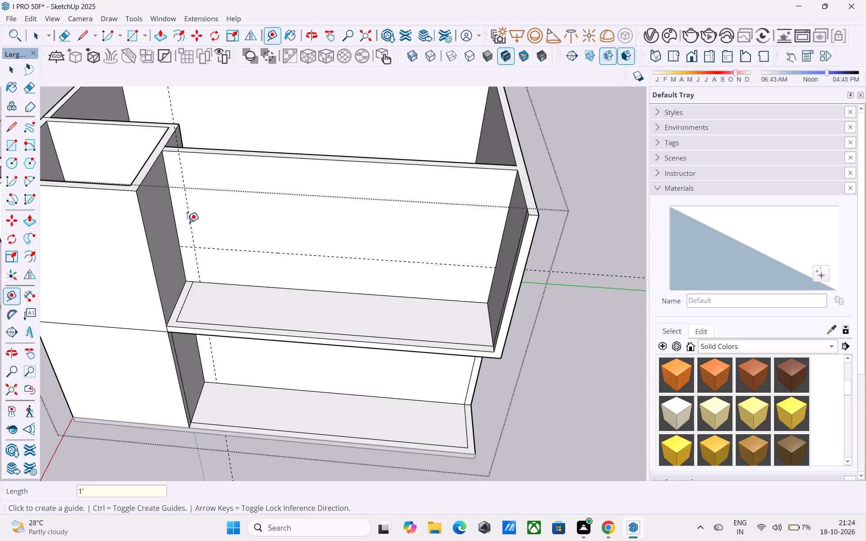
Draw a 6' by 6' window rectangle on the upper strip-side wall, starting from the intersection of the two guides.
key(r)
click(196, 245)
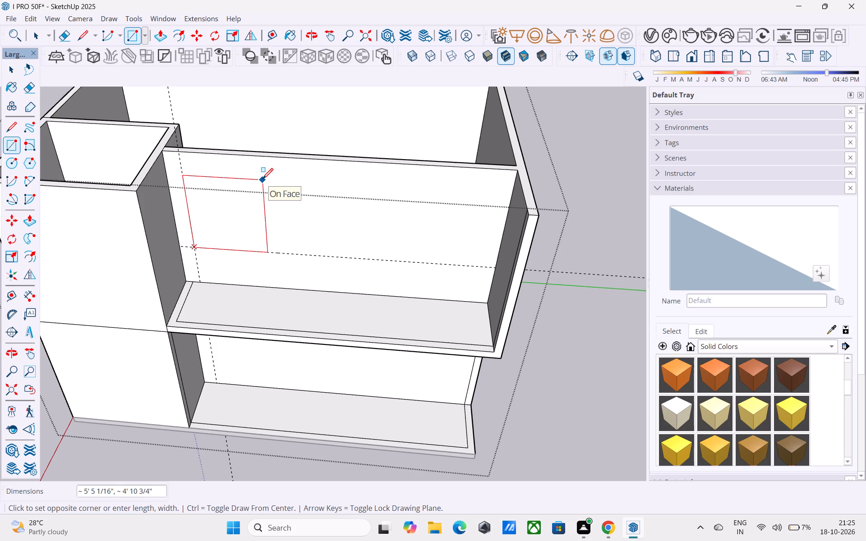
middle_drag(263, 180, 261, 166)
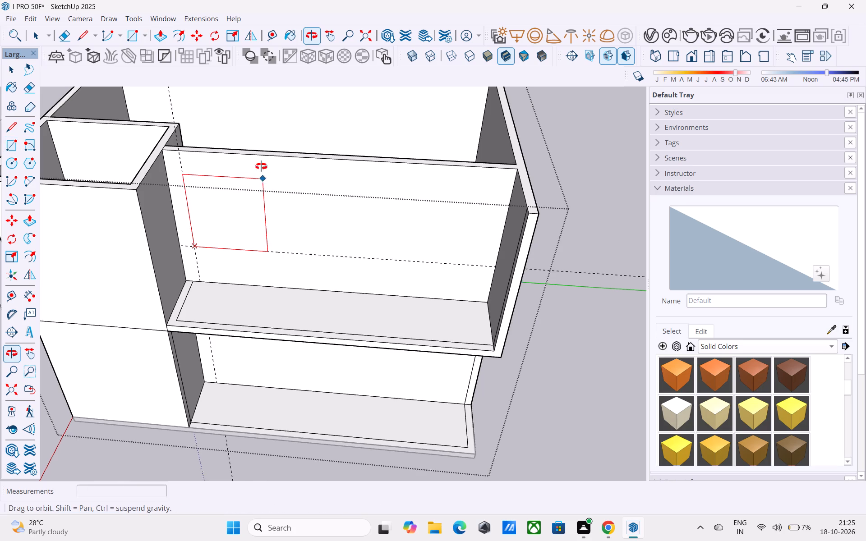
middle_drag(261, 166, 275, 121)
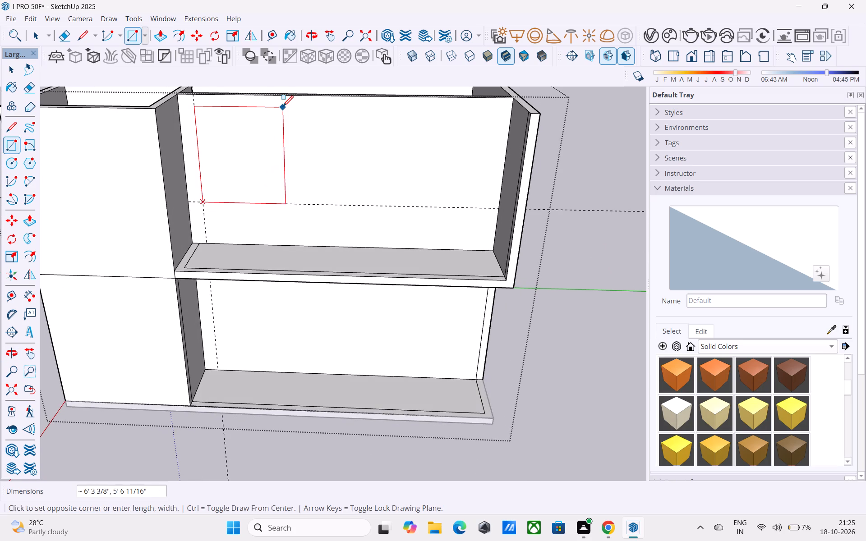
text(4',4')
key(Return)
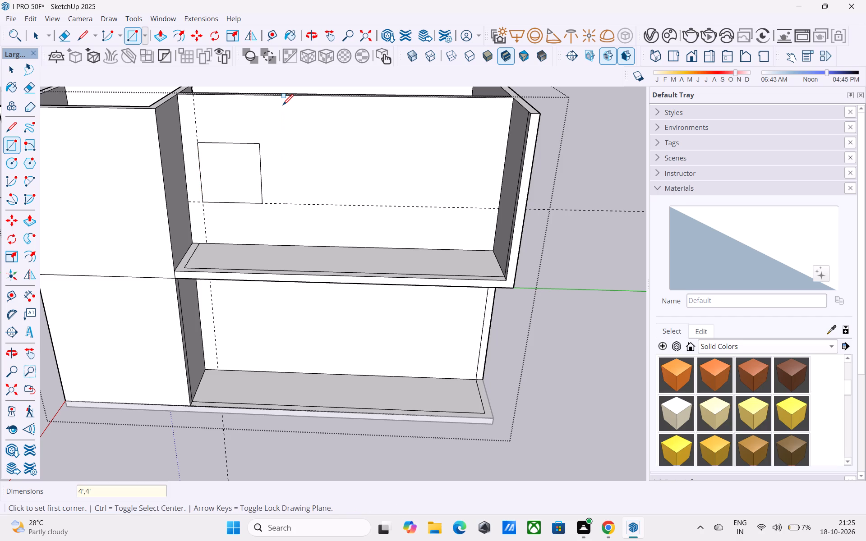
text(6',6')
key(Return)
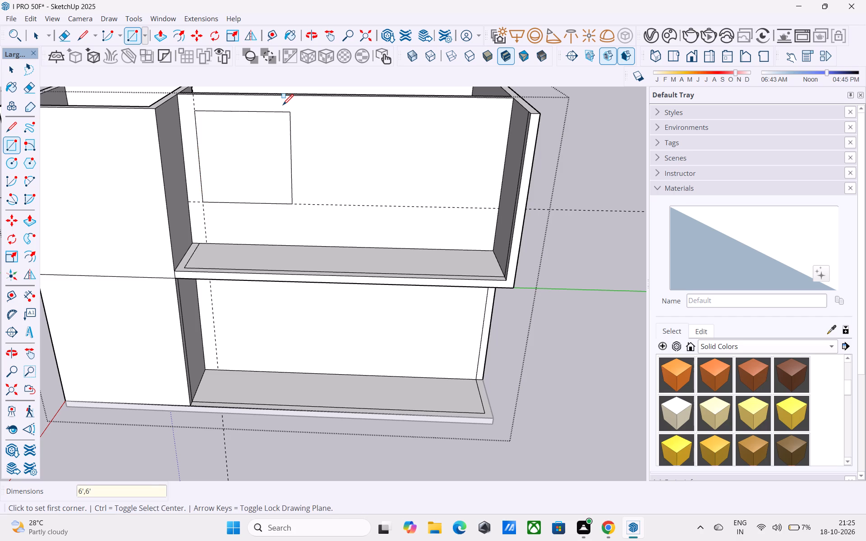
Offset the window rectangle's outline 2" inward to form the frame border.
scroll(283, 106, down, 5)
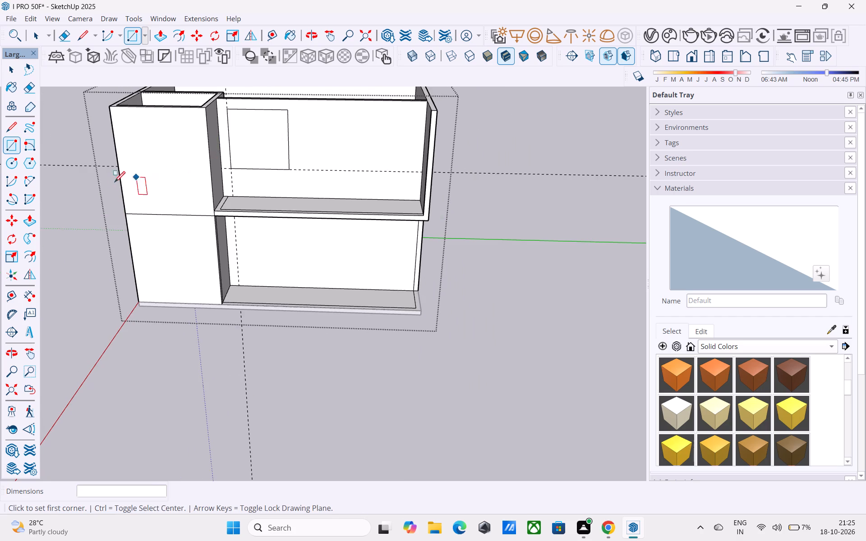
scroll(112, 185, down, 4)
scroll(243, 141, up, 7)
key(space)
click(211, 158)
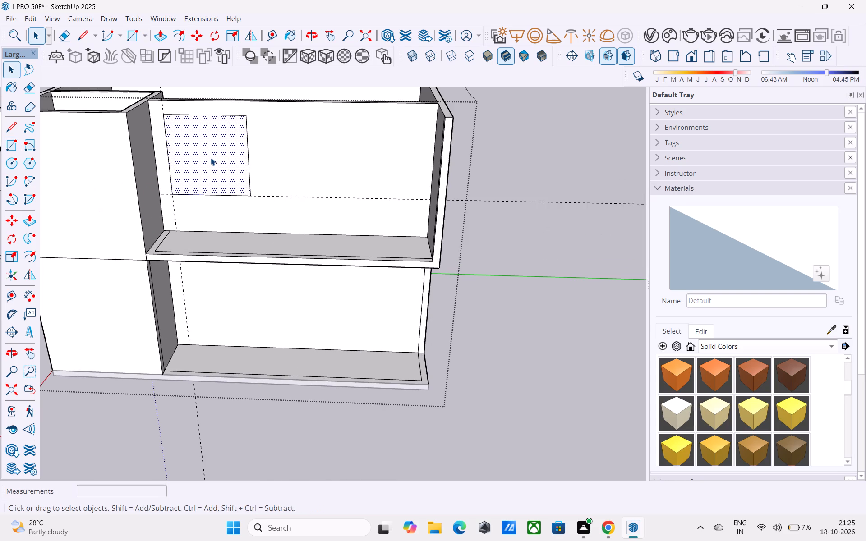
key(f)
click(211, 158)
text(2")
key(Return)
key(space)
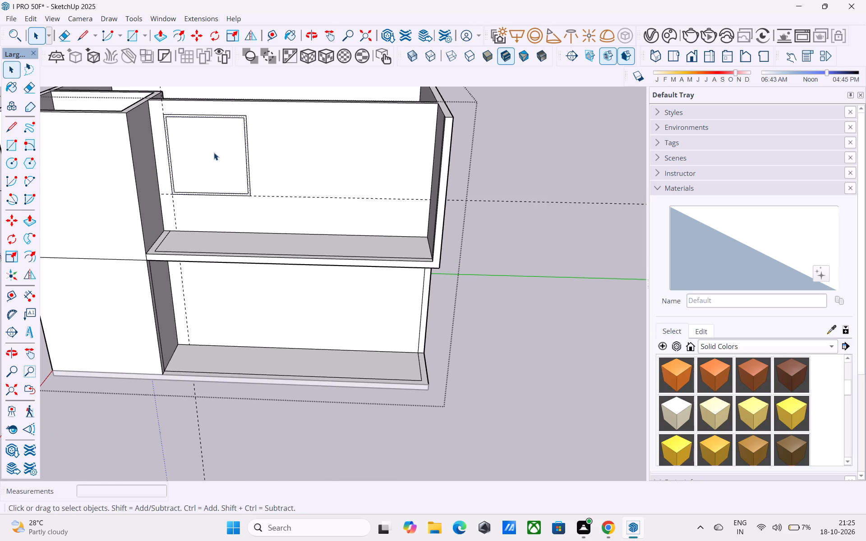
Place a vertical guide on the same upper wall, 1' in from the corner at the end opposite the small room.
middle_drag(214, 152, 217, 189)
middle_drag(242, 205, 318, 232)
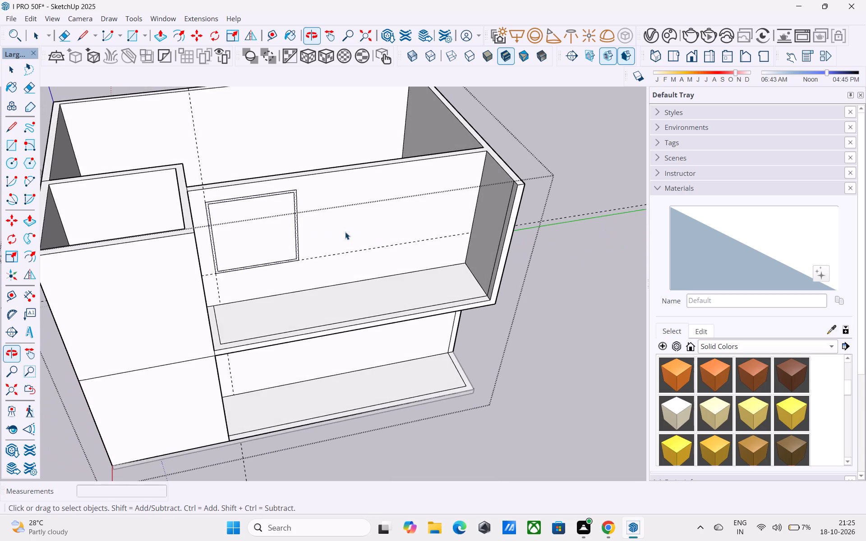
scroll(389, 224, up, 1)
middle_click(398, 215)
key(t)
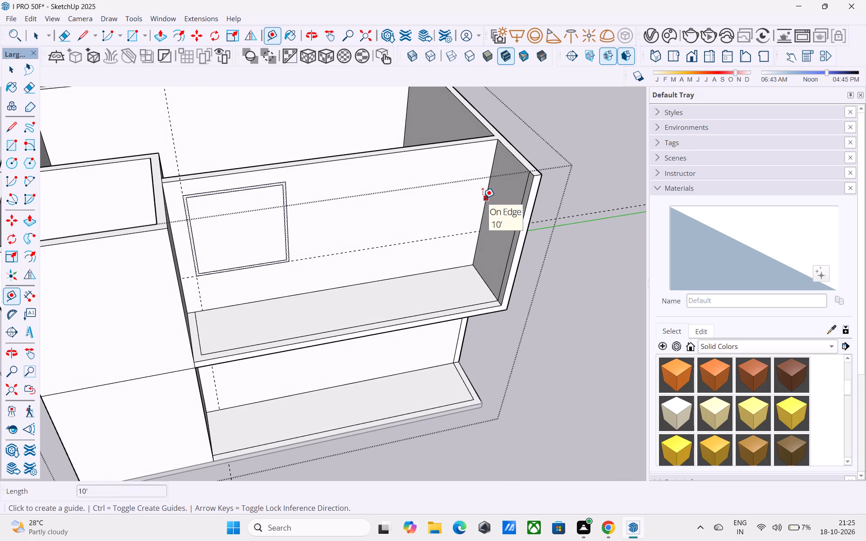
click(483, 198)
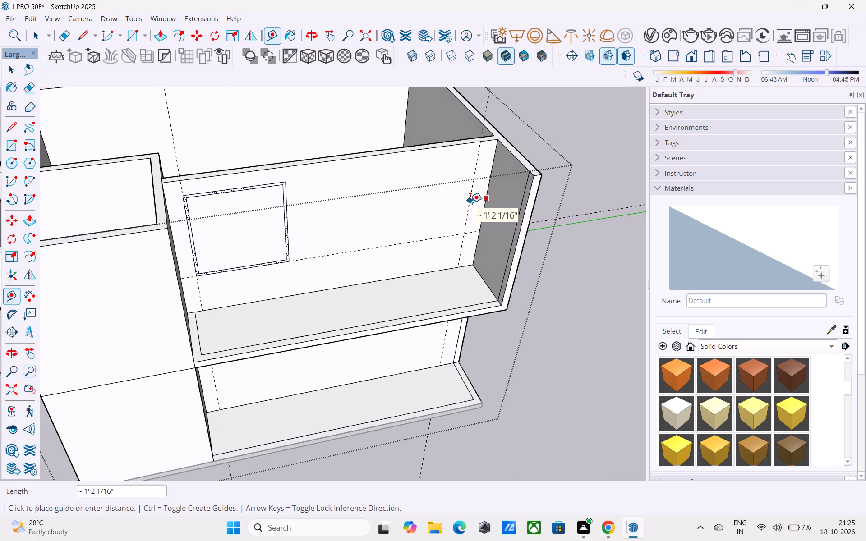
text(1')
key(Return)
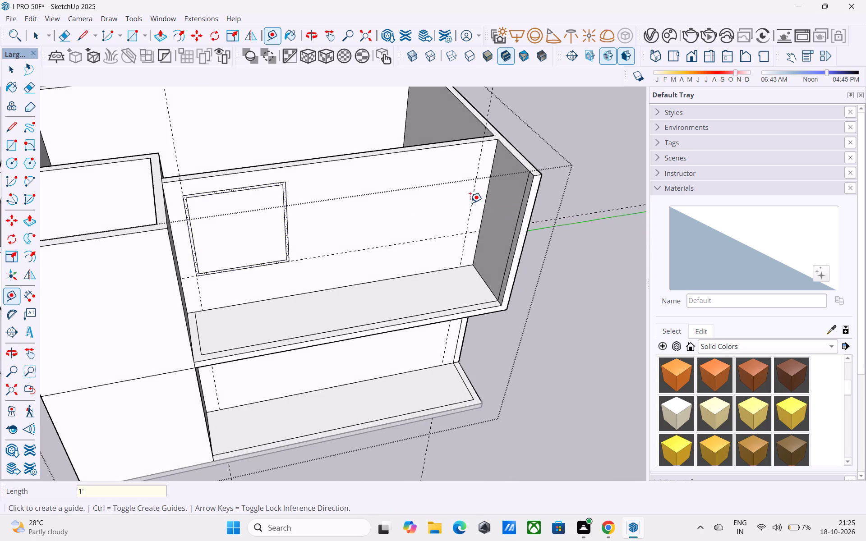
Place a horizontal guide 1' above the floor edge on the upper wall facing the open strip.
key(2)
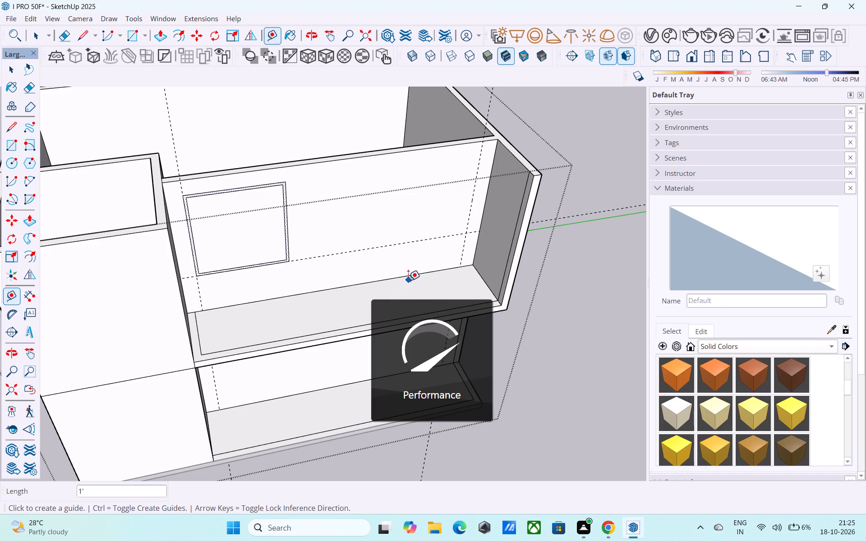
middle_drag(410, 279, 388, 266)
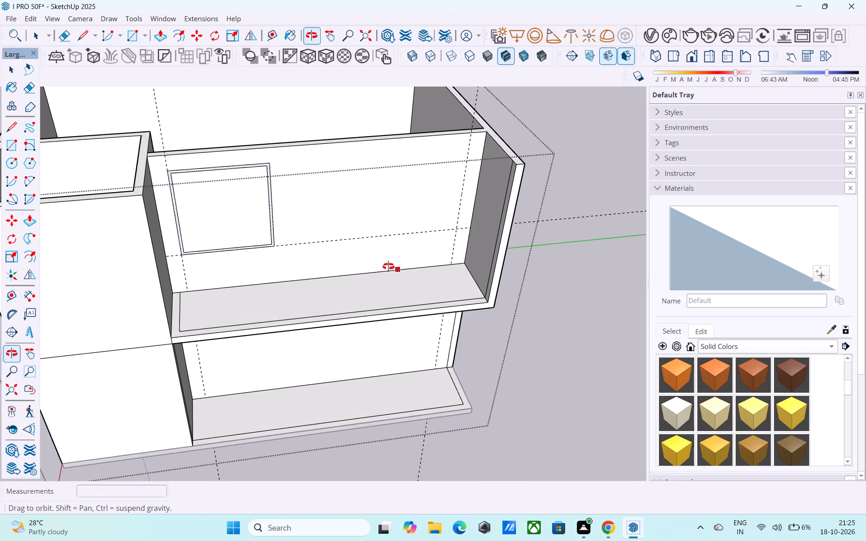
middle_drag(388, 266, 391, 256)
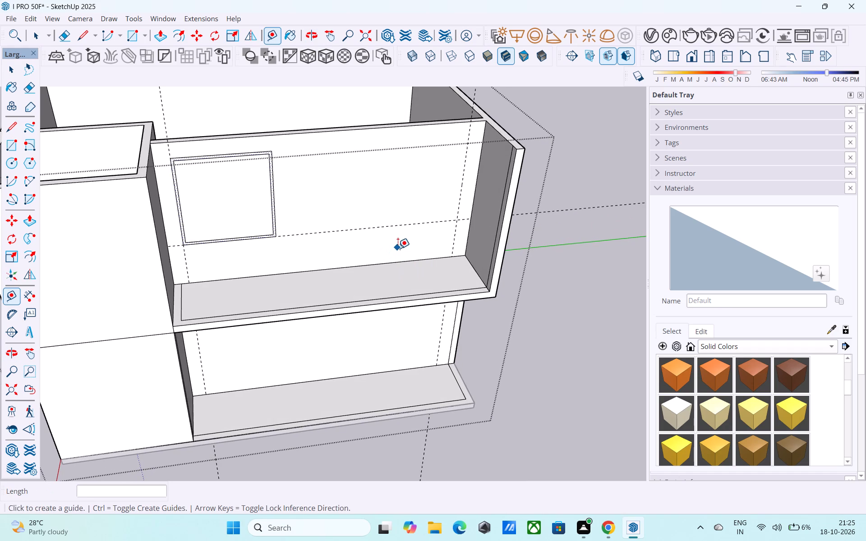
scroll(398, 248, down, 1)
shift+middle_drag(398, 248, 384, 290)
shift+scroll(401, 257, down, 1)
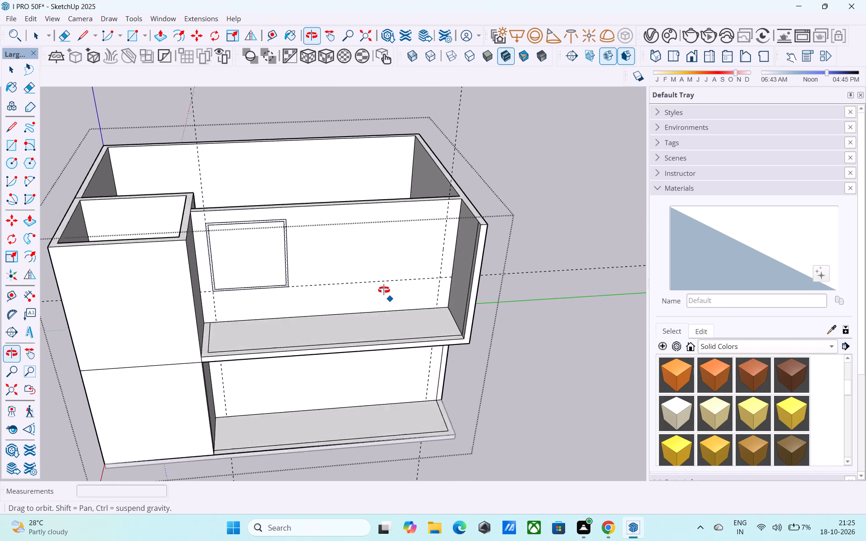
shift+middle_drag(384, 290, 373, 270)
scroll(391, 282, up, 3)
click(397, 301)
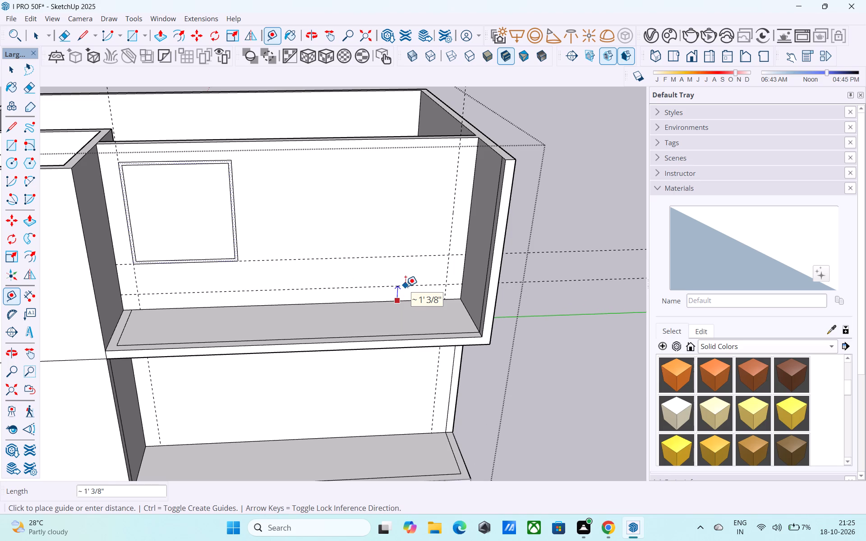
text(1')
key(Return)
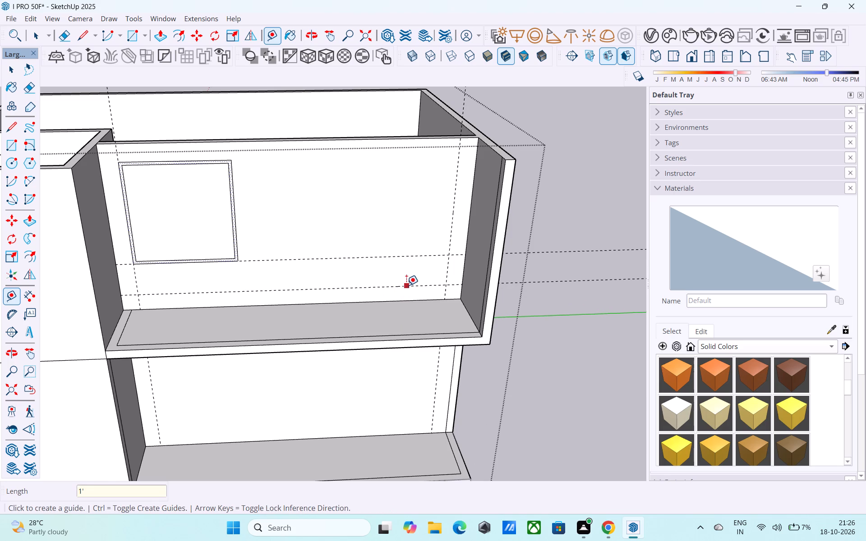
Draw a rectangle 7' high and 4' wide on that wall from the intersection of the 1' guides, extending toward the small room.
shift+middle_drag(408, 285, 389, 315)
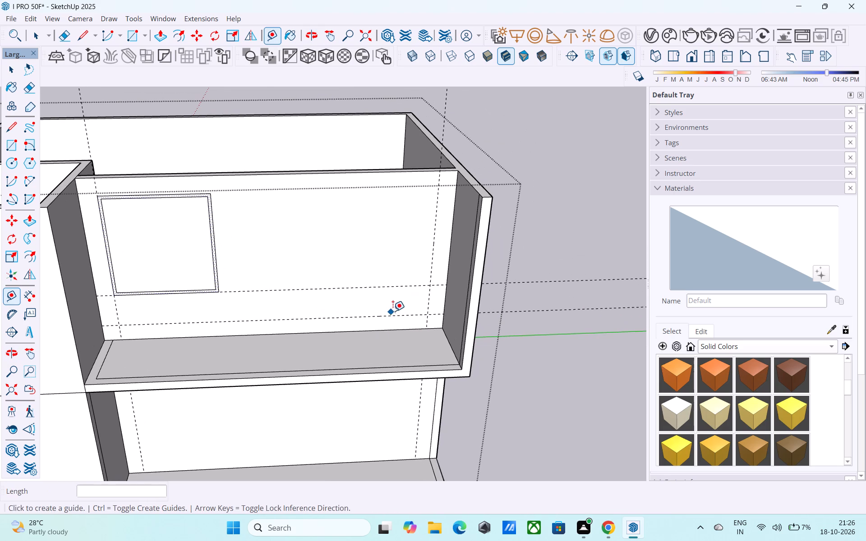
key(r)
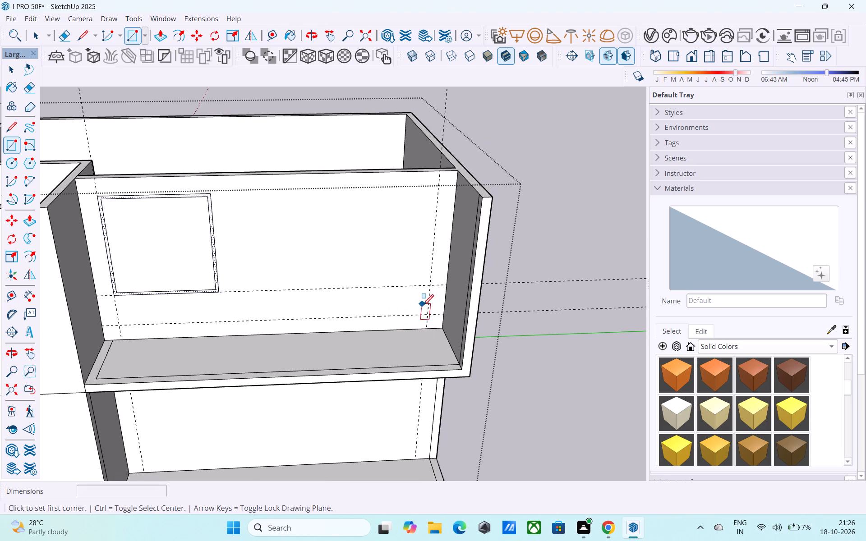
click(428, 315)
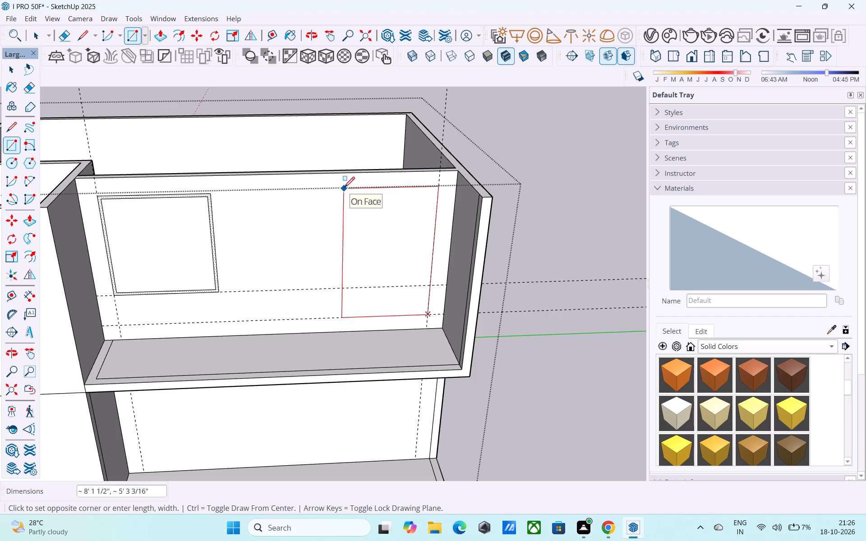
text(7',)
key(3)
key(BackSpace)
text(4')
key(Return)
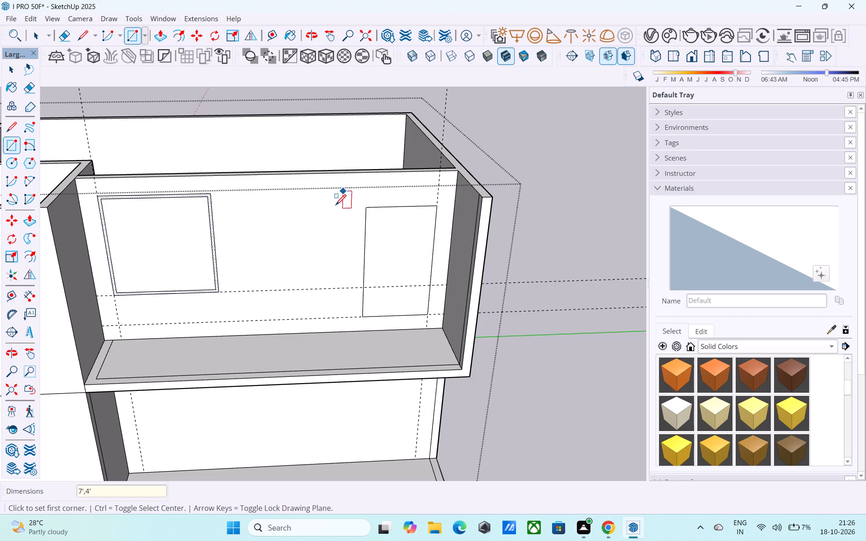
Offset the 7' by 4' rectangle's outline 3" inward to form the frame border.
middle_drag(336, 219, 314, 218)
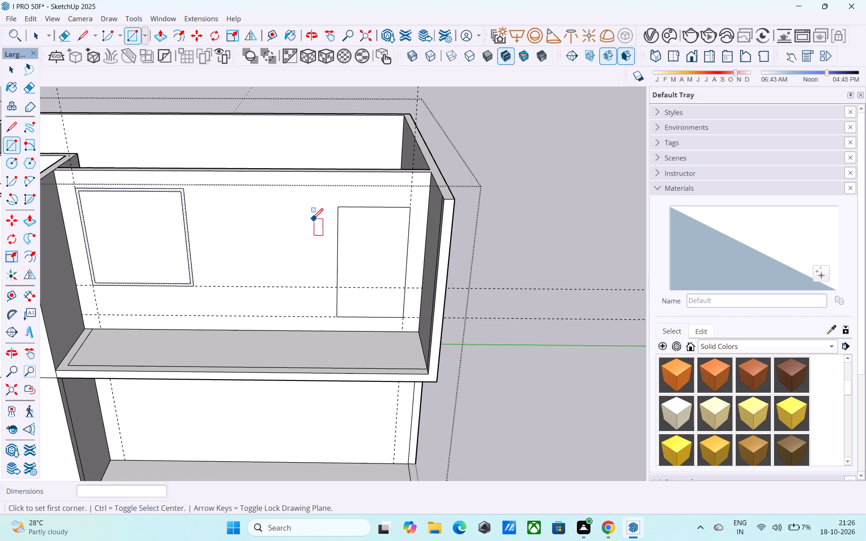
scroll(308, 227, down, 1)
key(space)
click(348, 241)
key(f)
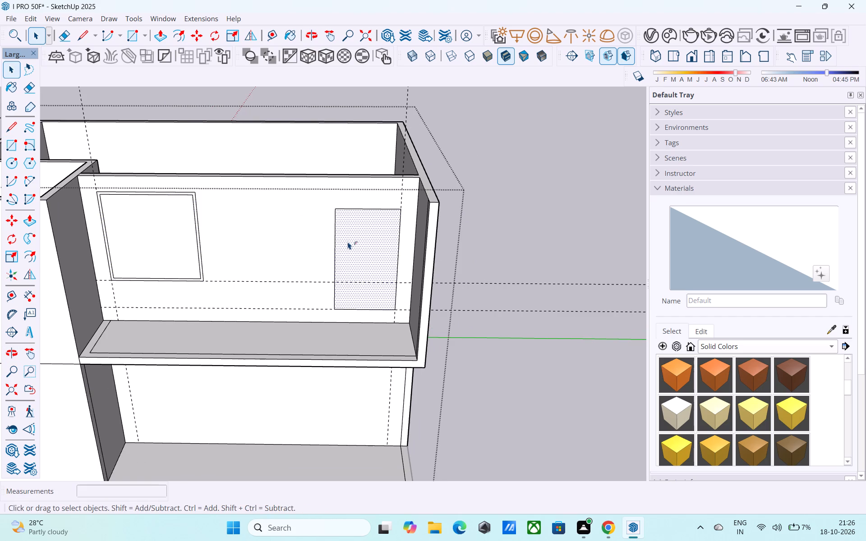
click(348, 242)
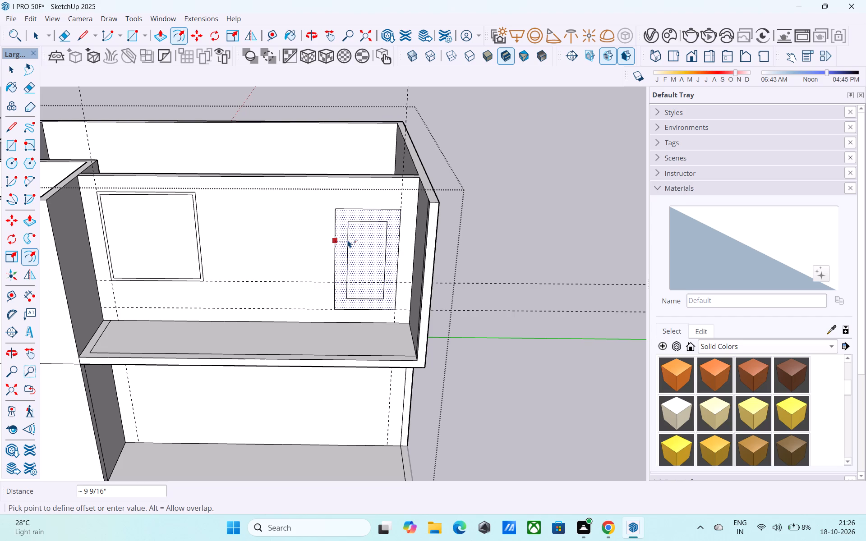
text(3")
key(Return)
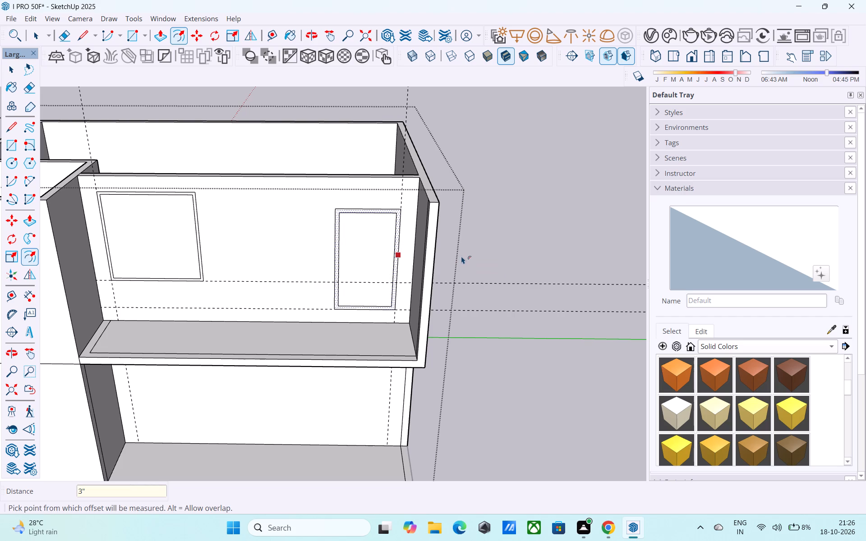
scroll(461, 256, down, 6)
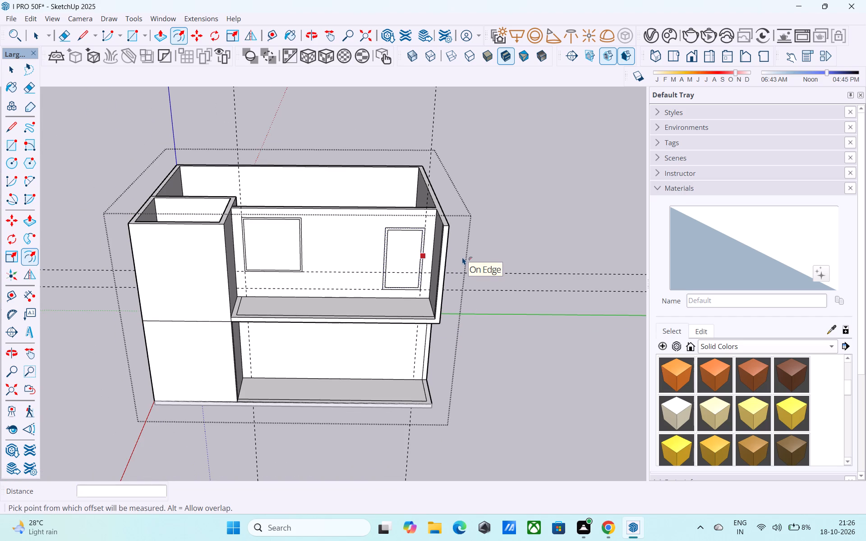
Erase the 6' by 6' window outlines on the upper strip-side wall, together with their vertical and 3' horizontal guides.
scroll(270, 214, up, 4)
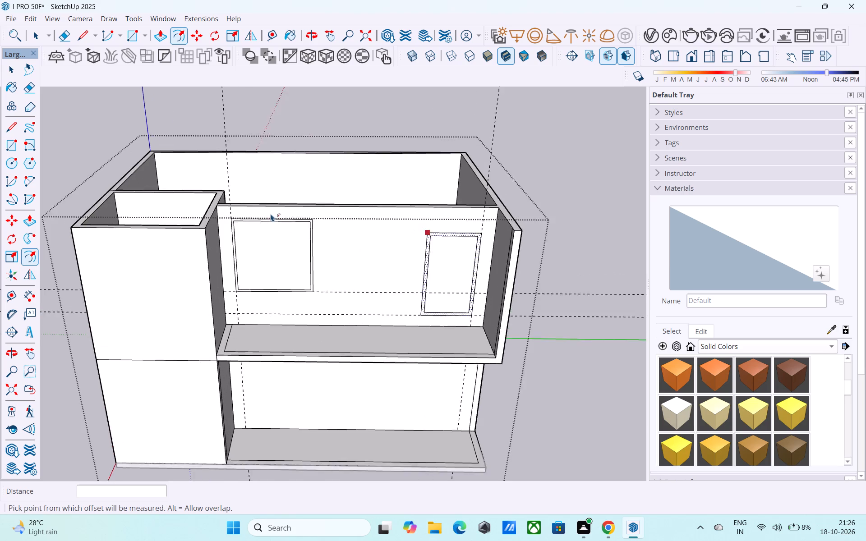
key(e)
drag(318, 235, 312, 238)
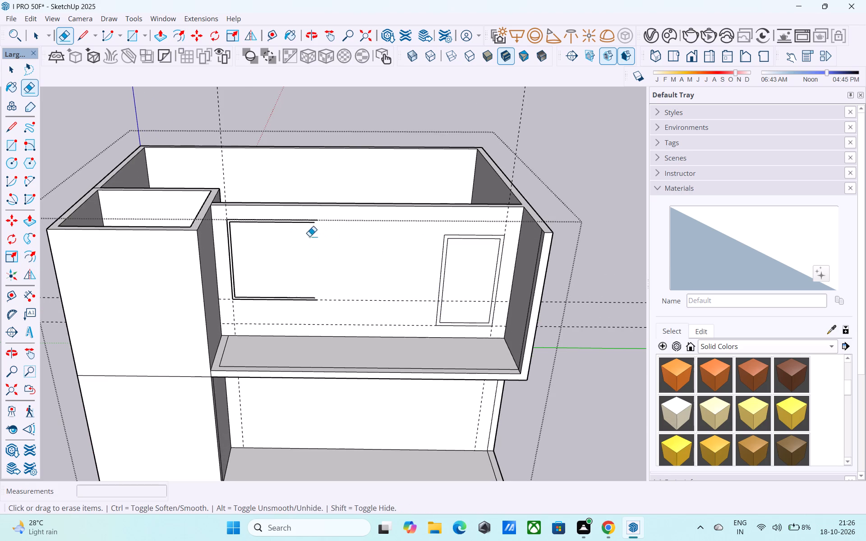
scroll(297, 221, up, 7)
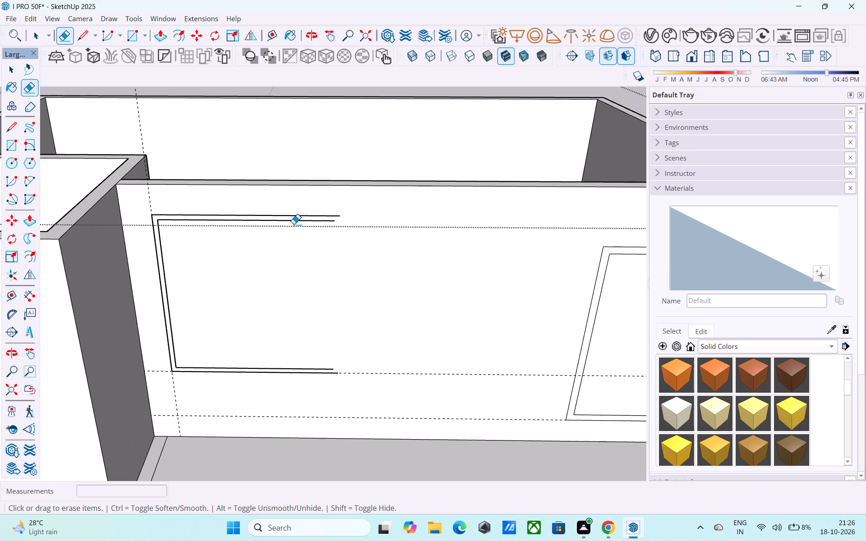
drag(294, 224, 290, 214)
middle_drag(161, 263, 192, 252)
scroll(200, 231, up, 4)
click(200, 225)
click(192, 216)
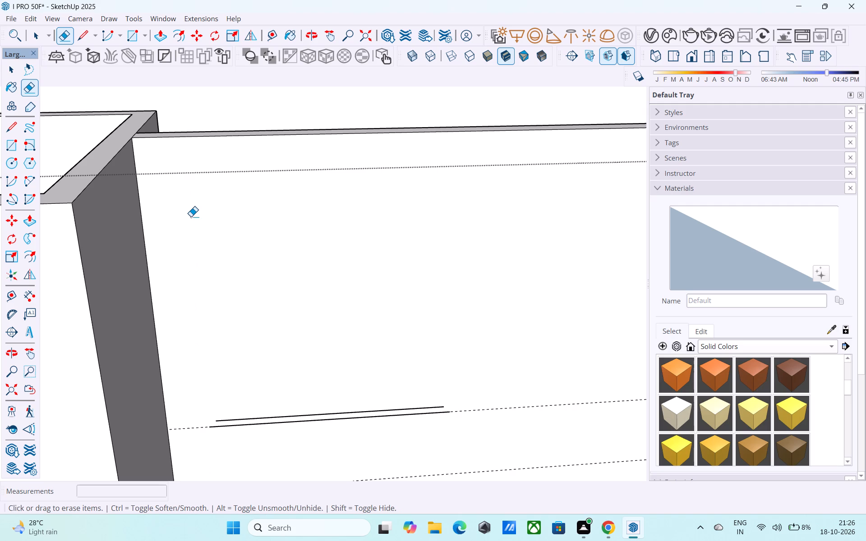
drag(227, 418, 238, 444)
scroll(205, 407, down, 7)
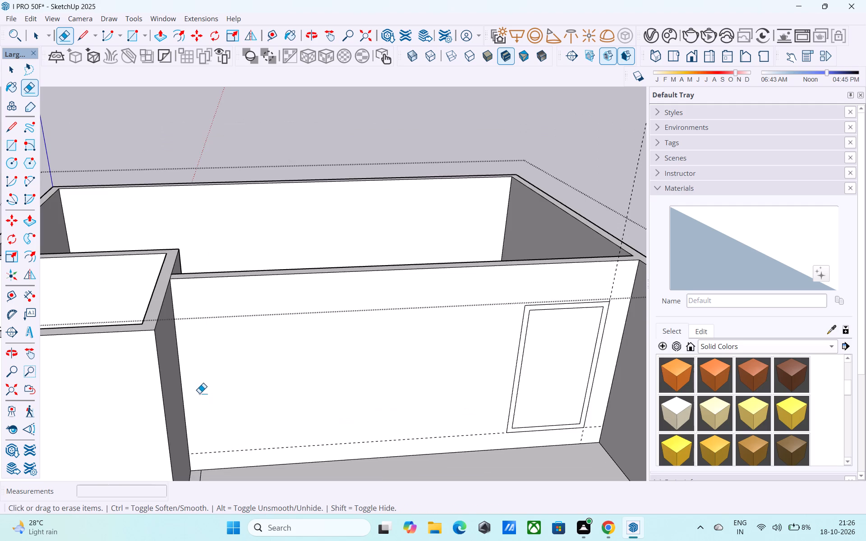
Place a horizontal guide 3' above the floor edge on the upper strip-side wall.
key(space)
shift+middle_drag(191, 411, 140, 333)
key(t)
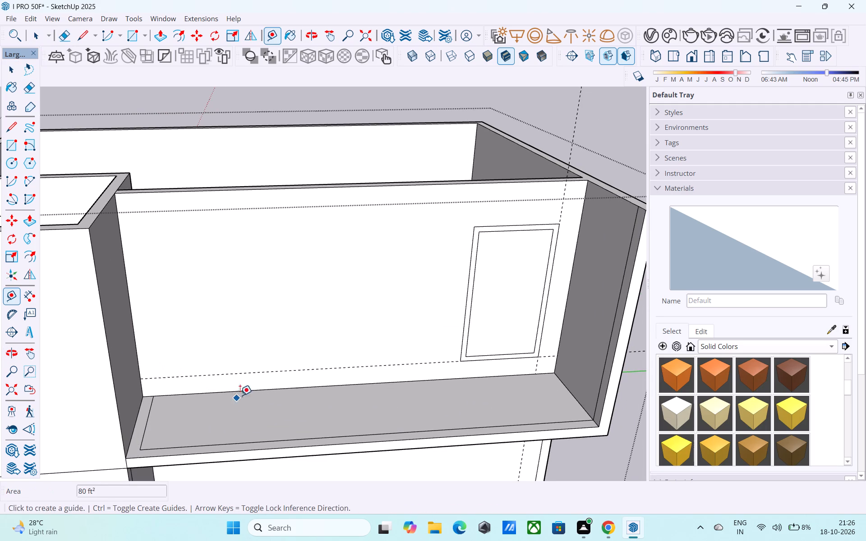
click(245, 390)
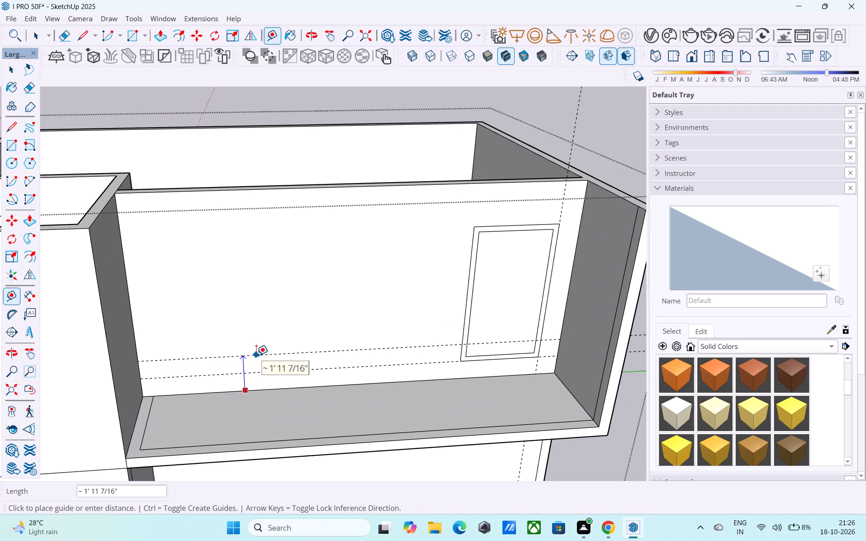
text(3')
key(Return)
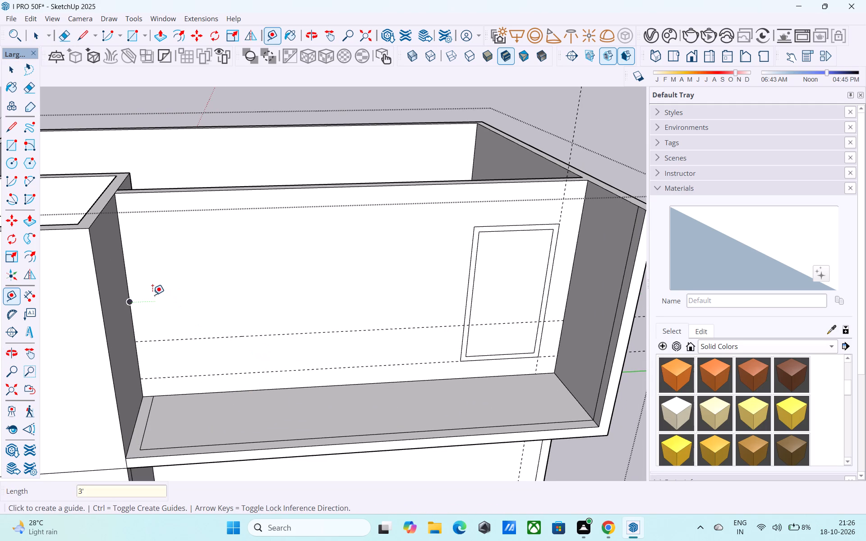
Flip-copy the framed 7' by 4' panel about its vertical edge nearer the small room to make a matching adjacent panel.
scroll(150, 295, down, 11)
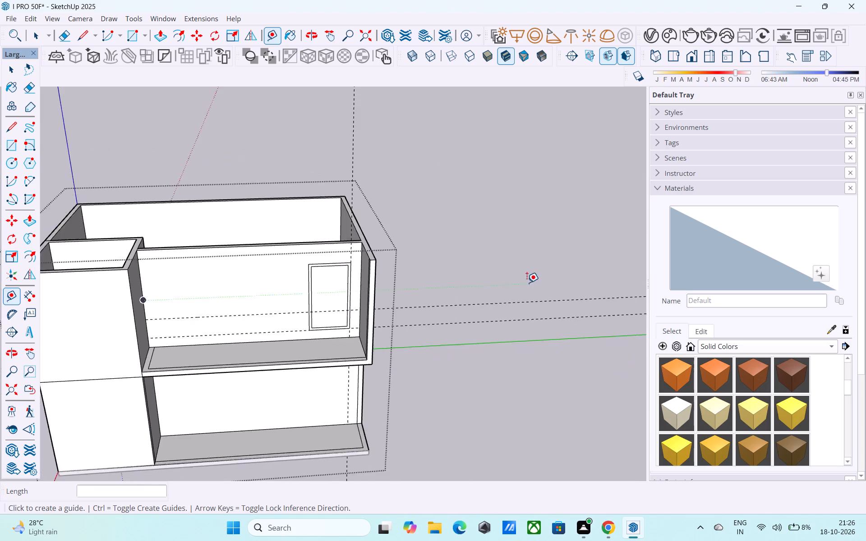
scroll(527, 283, down, 2)
middle_drag(388, 348, 365, 329)
scroll(382, 271, up, 7)
middle_drag(375, 277, 408, 294)
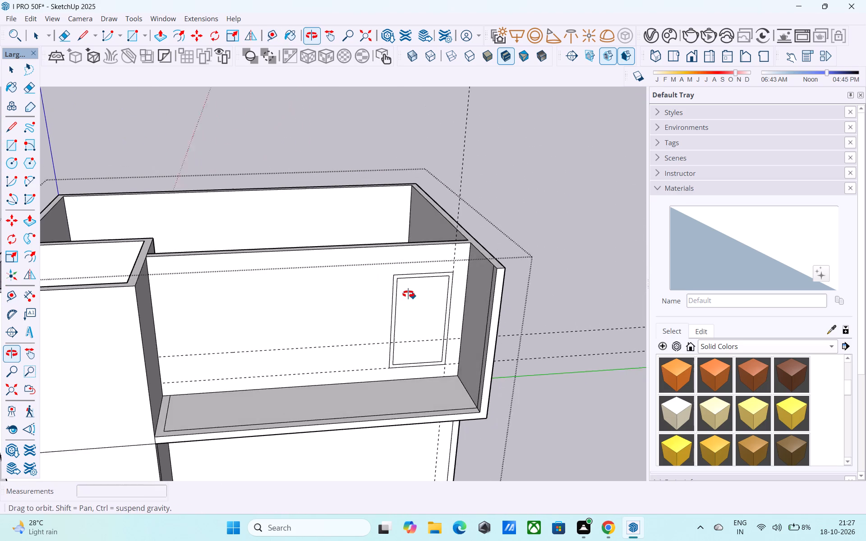
middle_drag(408, 294, 408, 294)
key(space)
click(405, 303)
scroll(402, 303, up, 6)
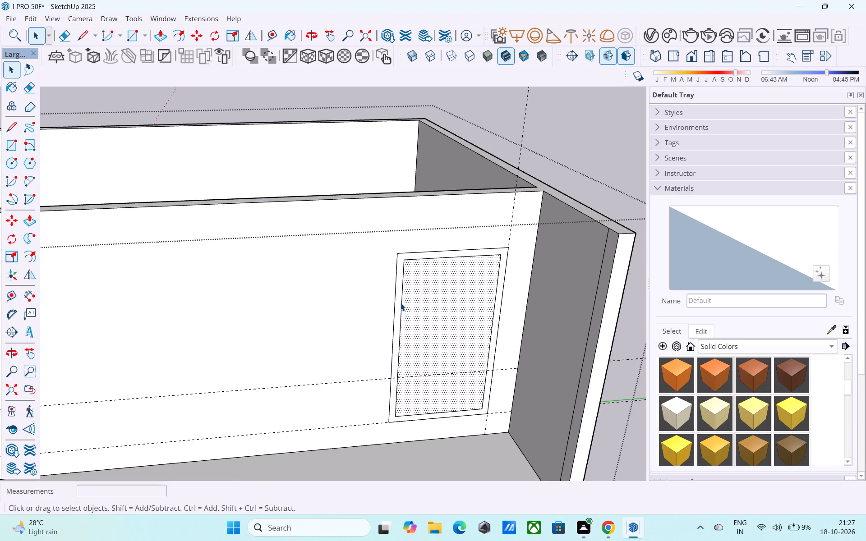
shift+click(396, 303)
shift+click(396, 303)
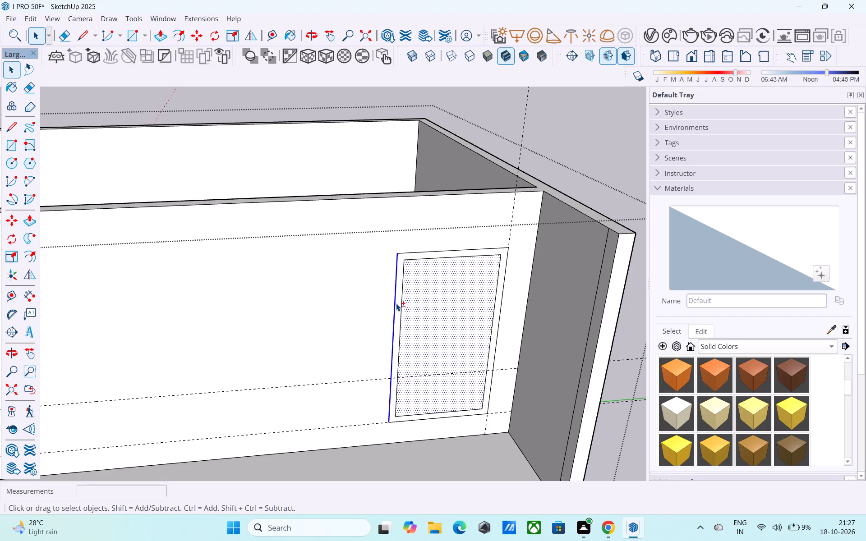
shift+click(396, 303)
shift+click(398, 305)
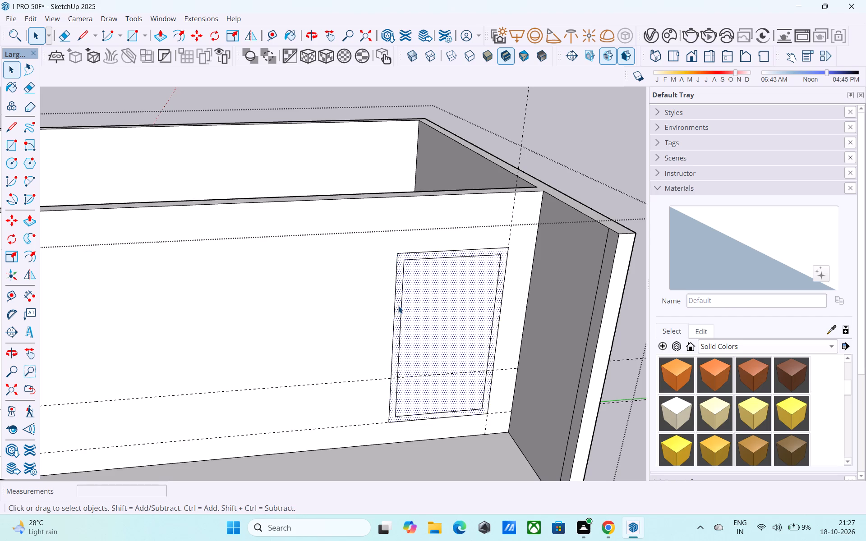
key(m)
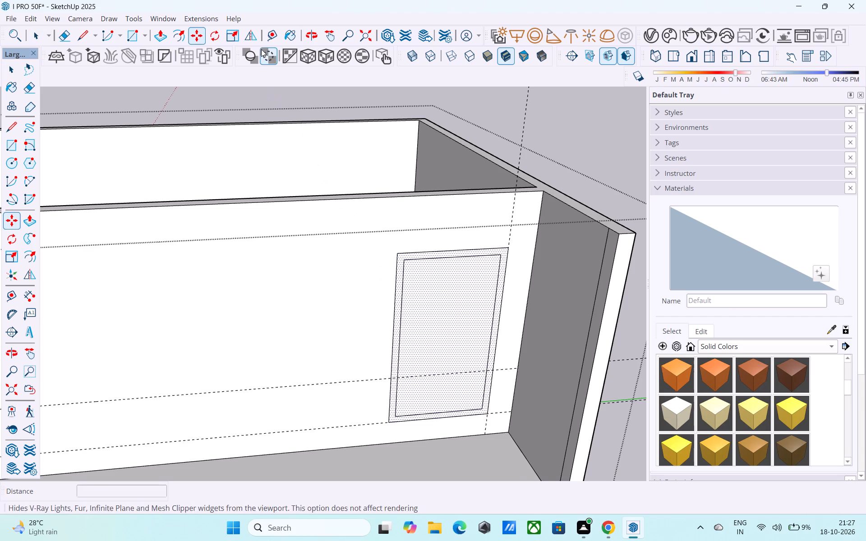
click(252, 39)
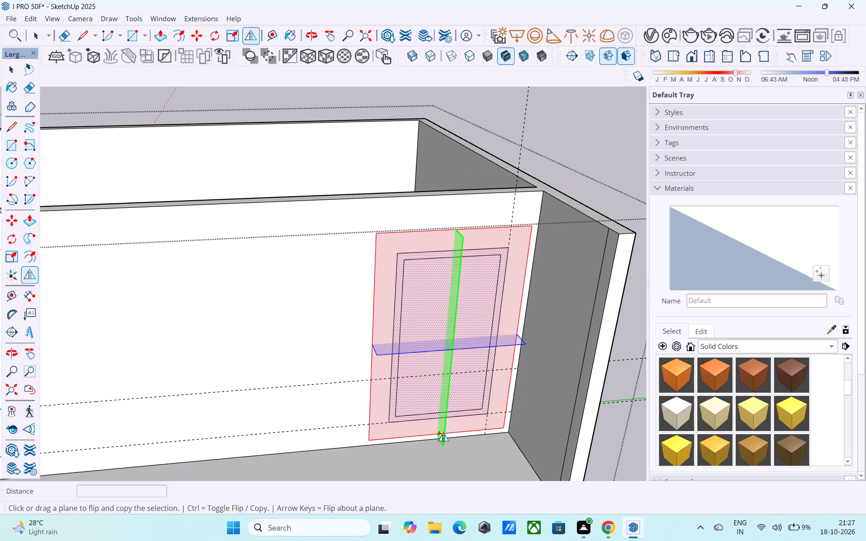
drag(444, 448, 395, 458)
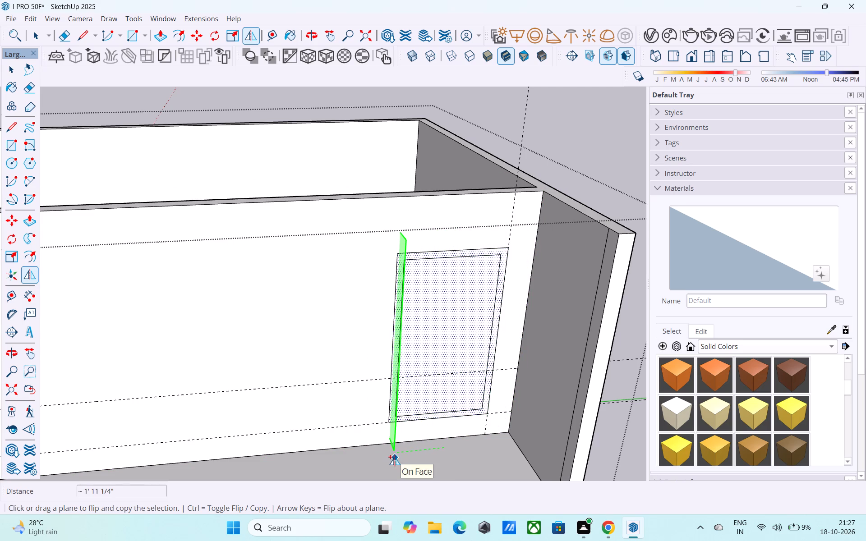
drag(395, 458, 393, 458)
scroll(355, 445, down, 5)
middle_drag(352, 445, 328, 405)
key(space)
scroll(324, 403, down, 3)
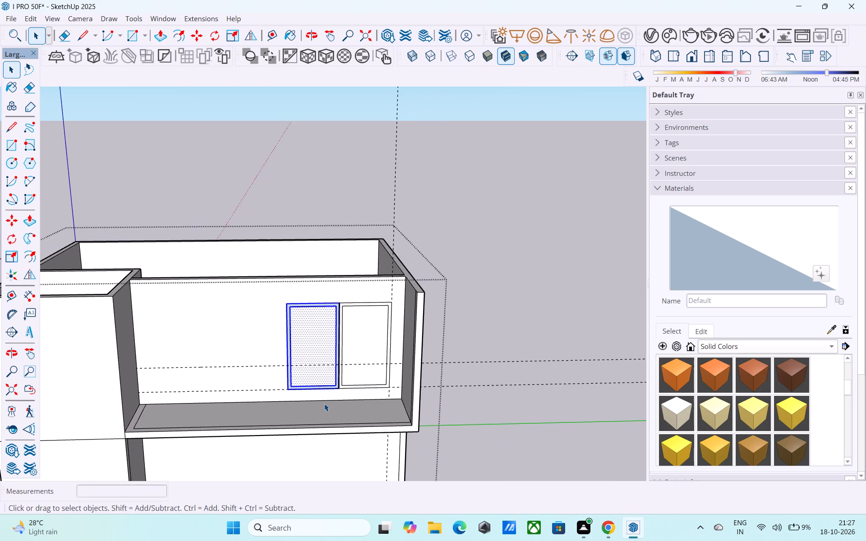
scroll(324, 403, down, 1)
key(space)
click(318, 304)
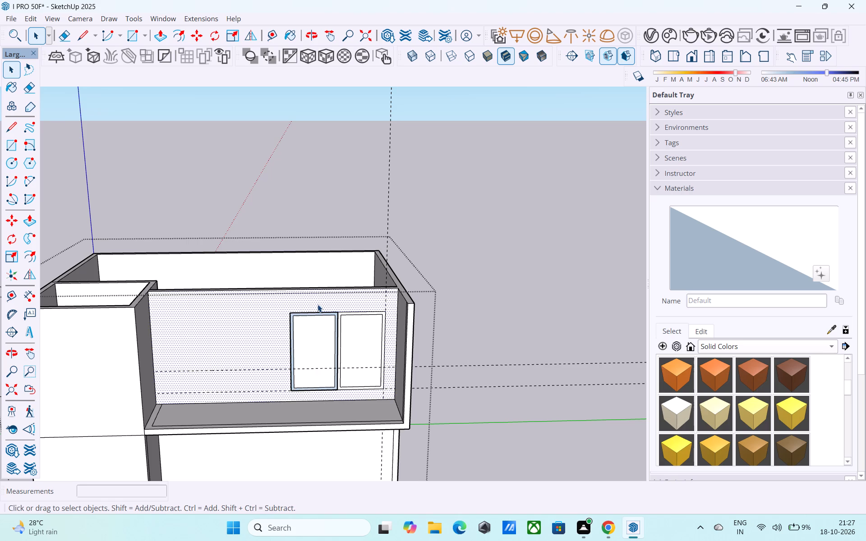
middle_drag(310, 312, 351, 304)
scroll(351, 304, up, 10)
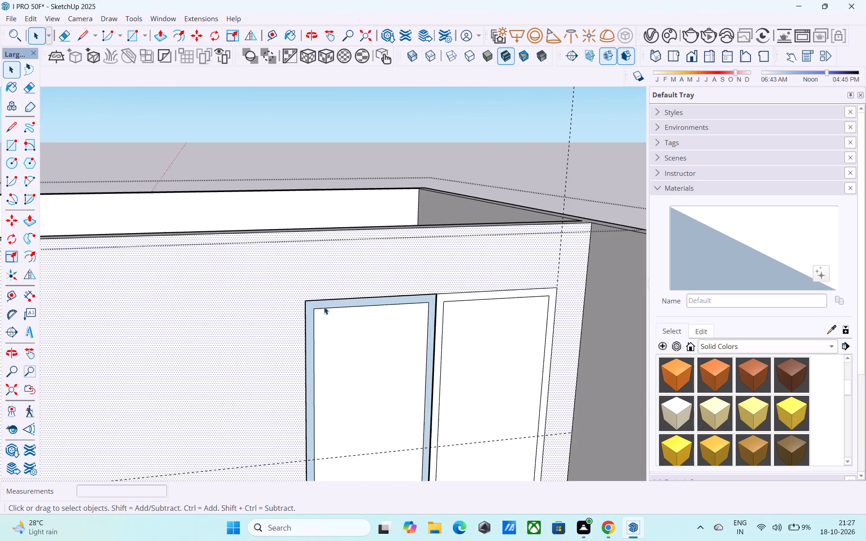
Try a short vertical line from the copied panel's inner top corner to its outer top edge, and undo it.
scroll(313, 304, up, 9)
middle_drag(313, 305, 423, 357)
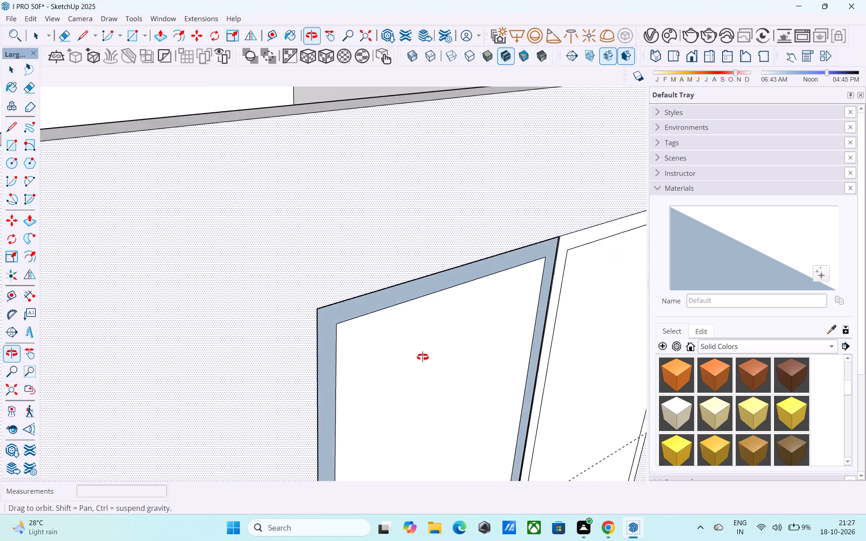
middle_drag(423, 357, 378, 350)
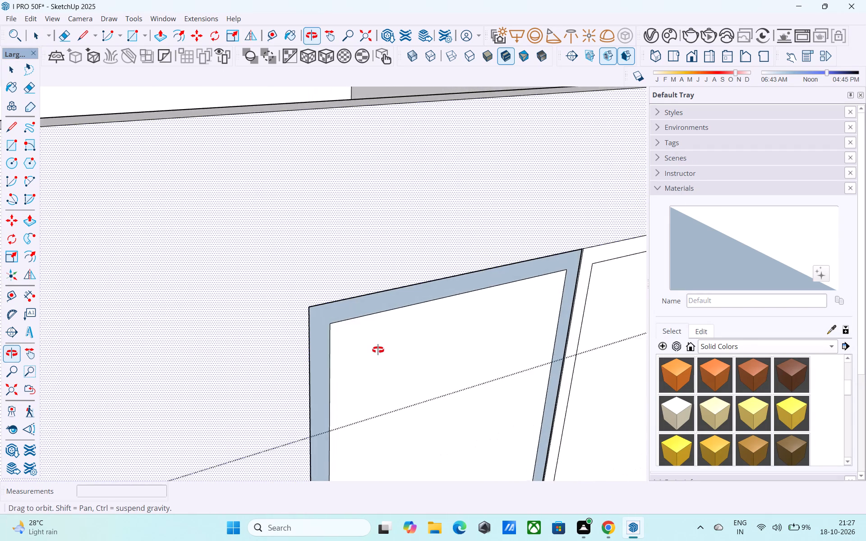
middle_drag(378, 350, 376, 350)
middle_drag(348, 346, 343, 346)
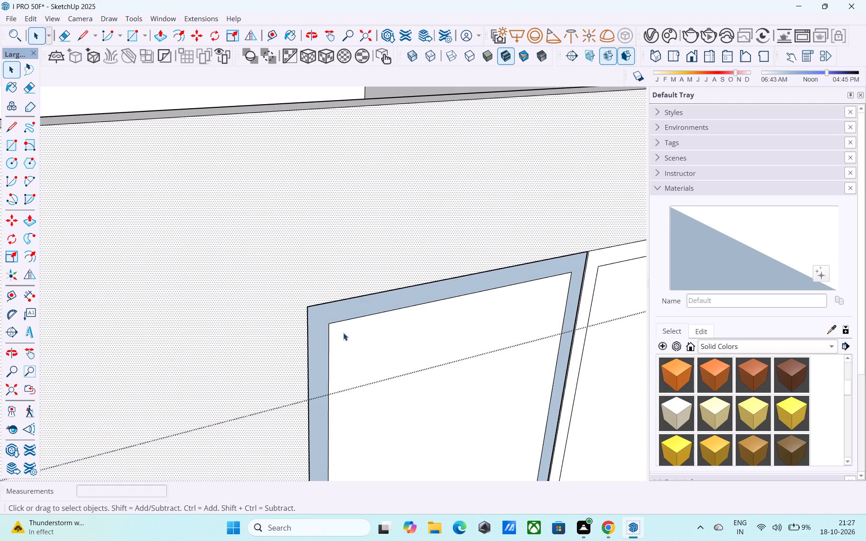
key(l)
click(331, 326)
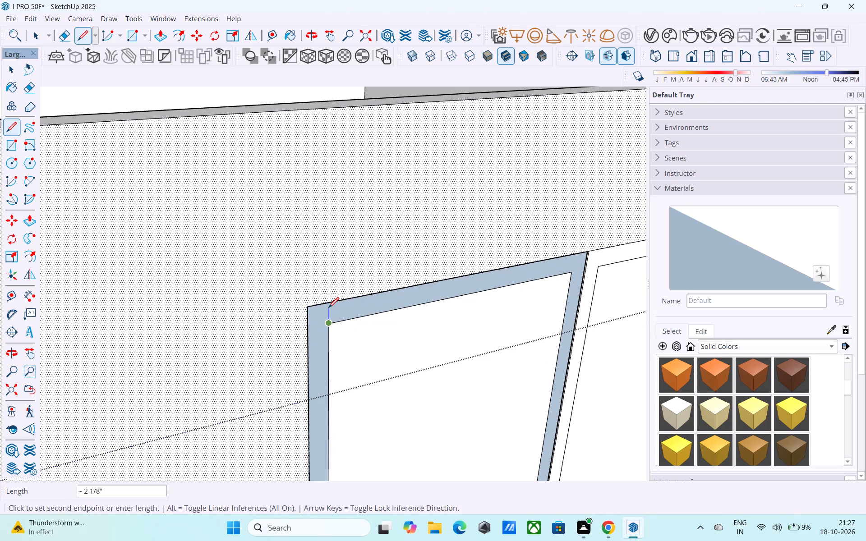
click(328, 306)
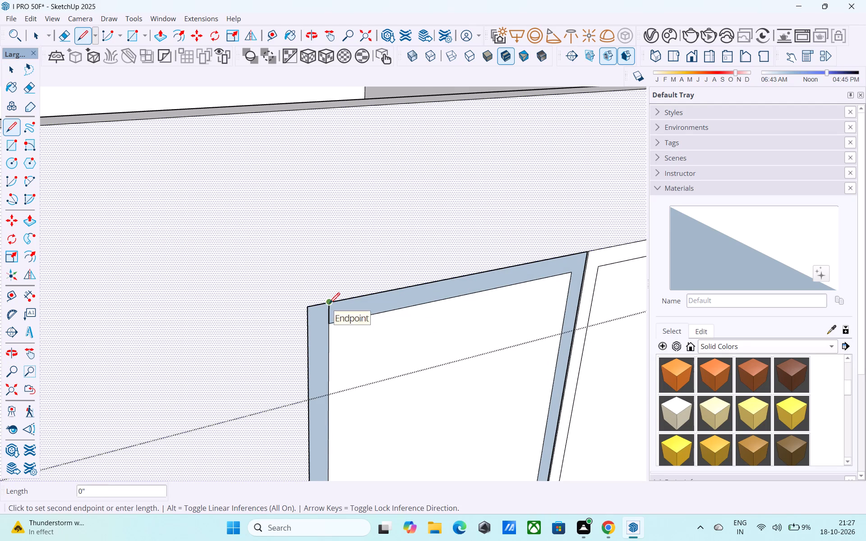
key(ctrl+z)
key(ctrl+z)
Trace a rectangle over the copied panel's outline, from its top corner beside the original panel to the diagonally opposite bottom corner.
scroll(327, 303, down, 6)
middle_drag(450, 310, 330, 326)
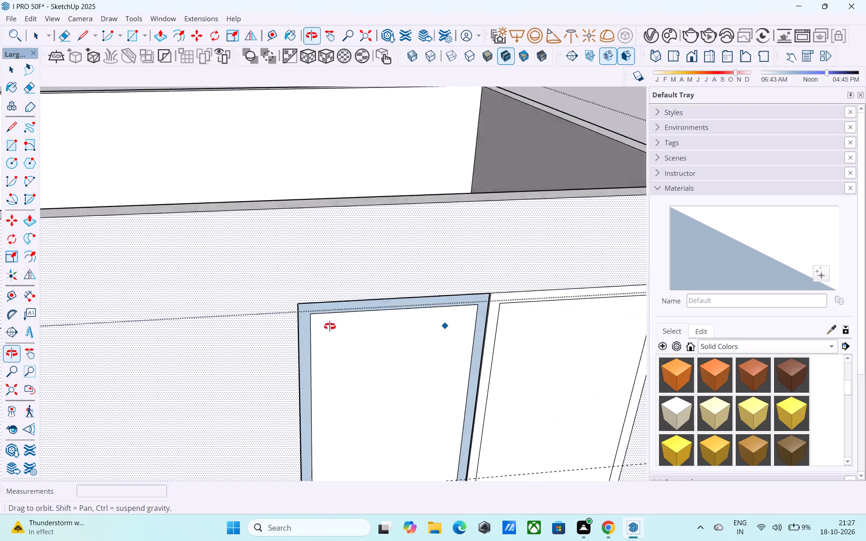
middle_drag(330, 326, 227, 341)
scroll(530, 343, up, 4)
middle_drag(495, 363, 432, 355)
scroll(431, 355, up, 9)
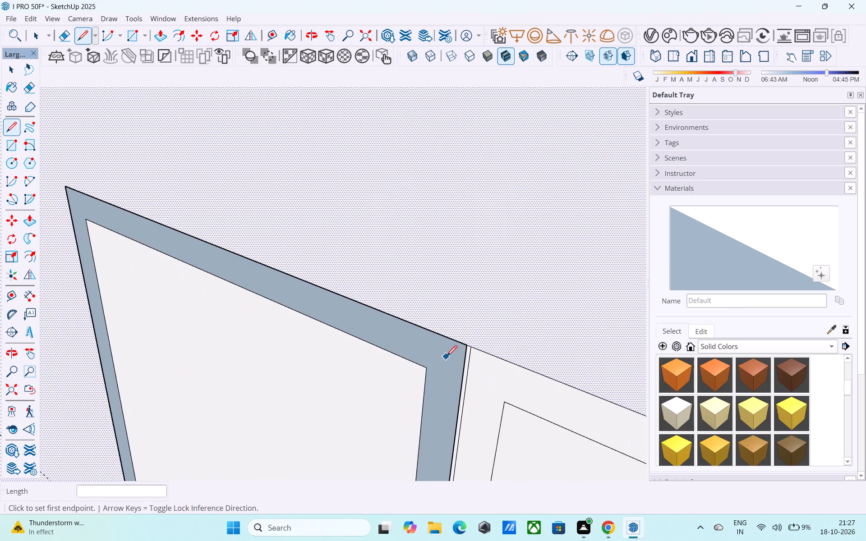
scroll(447, 357, up, 1)
key(space)
scroll(482, 360, up, 3)
middle_drag(478, 354, 499, 340)
scroll(478, 354, up, 1)
key(r)
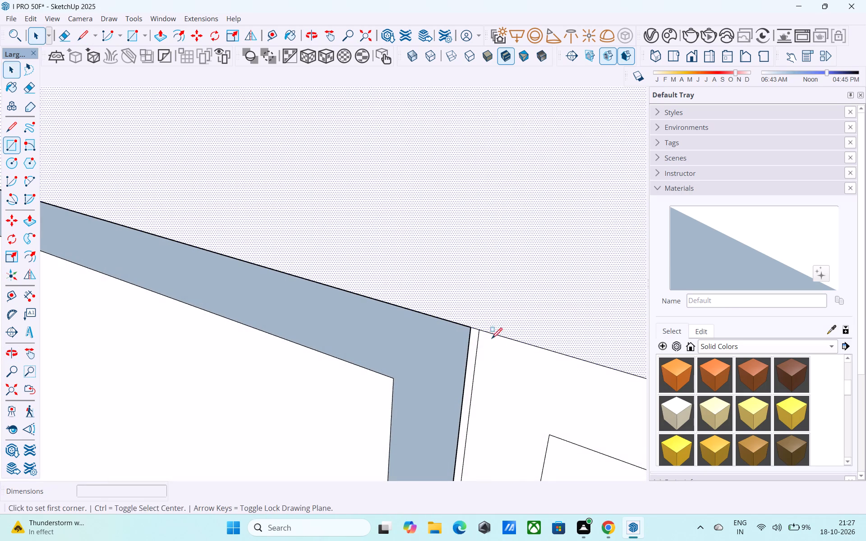
click(471, 330)
scroll(471, 330, down, 20)
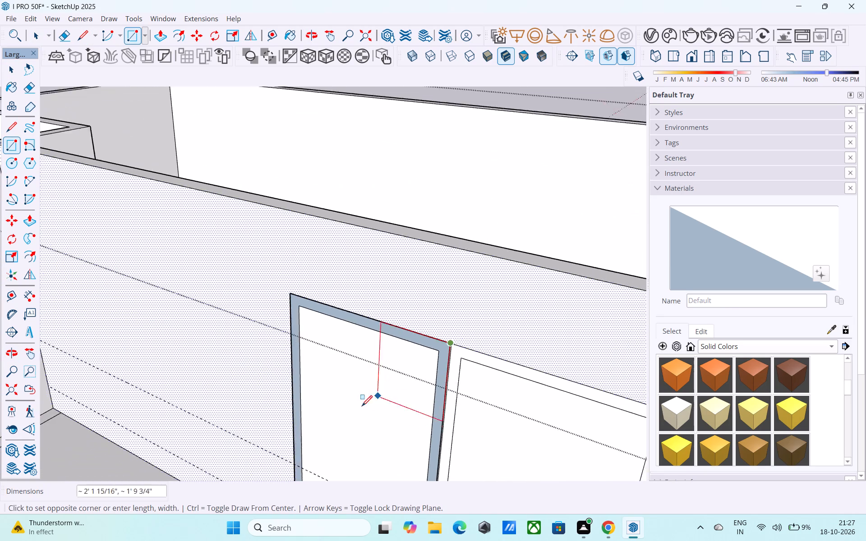
scroll(362, 407, down, 6)
shift+middle_drag(341, 426, 397, 246)
scroll(394, 289, up, 5)
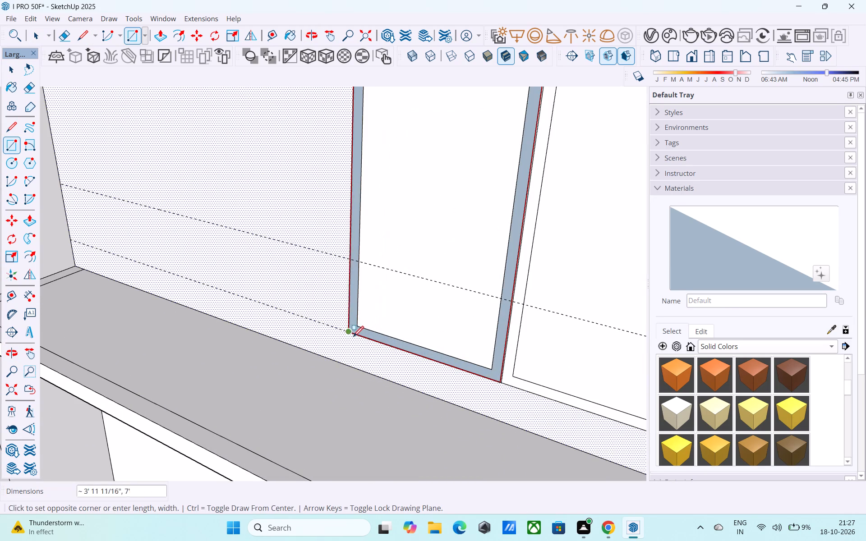
click(350, 334)
Examine the joint between the two adjacent framed panels and their placement on the upper strip-side wall.
scroll(353, 332, down, 2)
shift+middle_drag(353, 332, 309, 403)
middle_drag(410, 314, 447, 329)
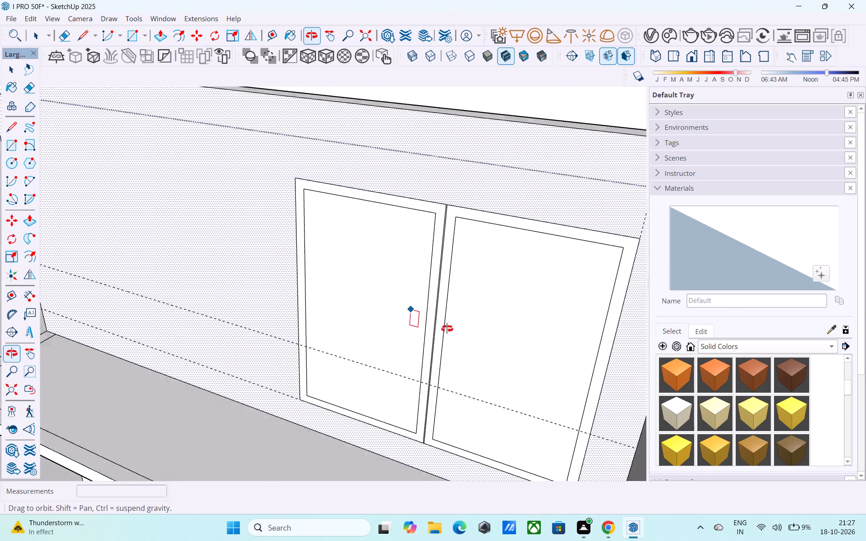
middle_drag(447, 329, 550, 335)
scroll(459, 195, up, 20)
scroll(459, 195, up, 1)
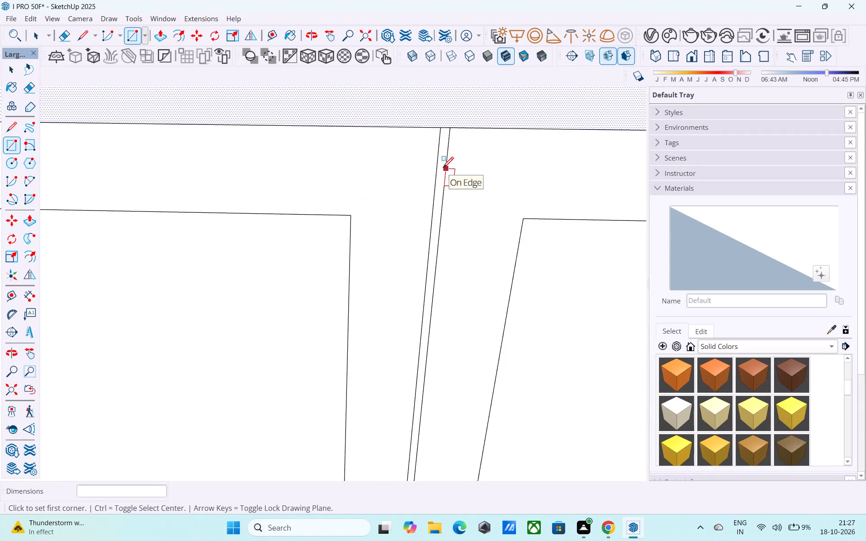
scroll(443, 169, down, 20)
scroll(443, 169, down, 11)
middle_drag(445, 189, 435, 174)
scroll(435, 174, down, 3)
middle_drag(435, 177, 434, 216)
middle_drag(422, 221, 447, 242)
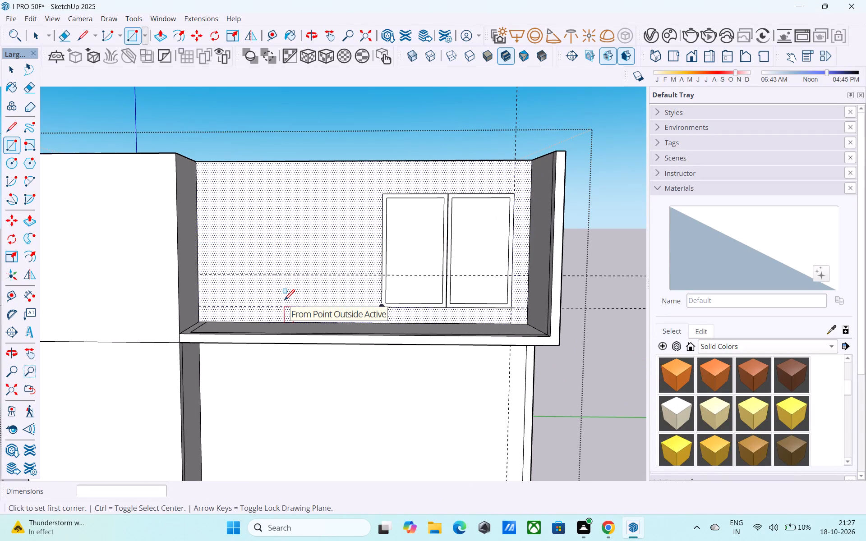
key(space)
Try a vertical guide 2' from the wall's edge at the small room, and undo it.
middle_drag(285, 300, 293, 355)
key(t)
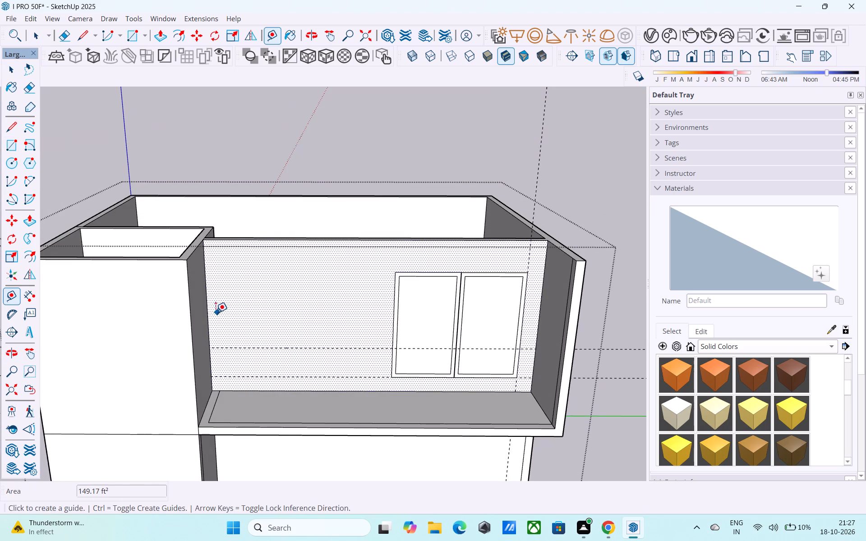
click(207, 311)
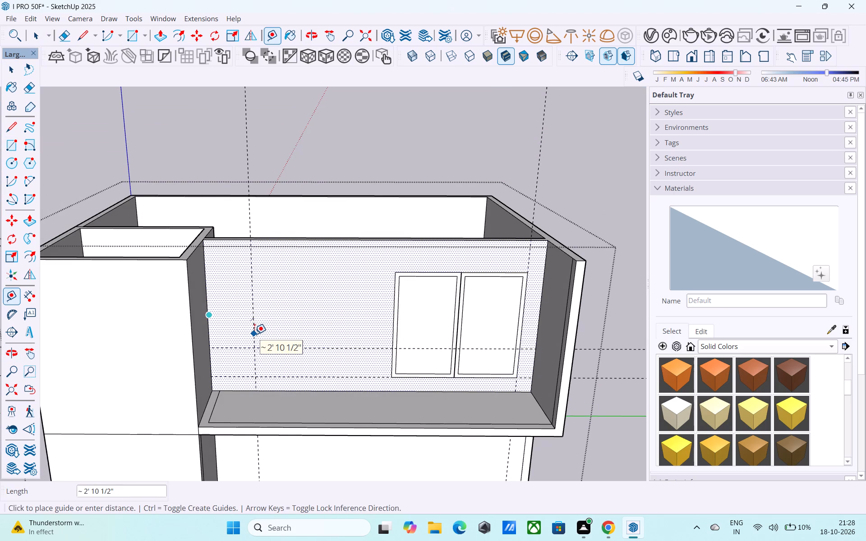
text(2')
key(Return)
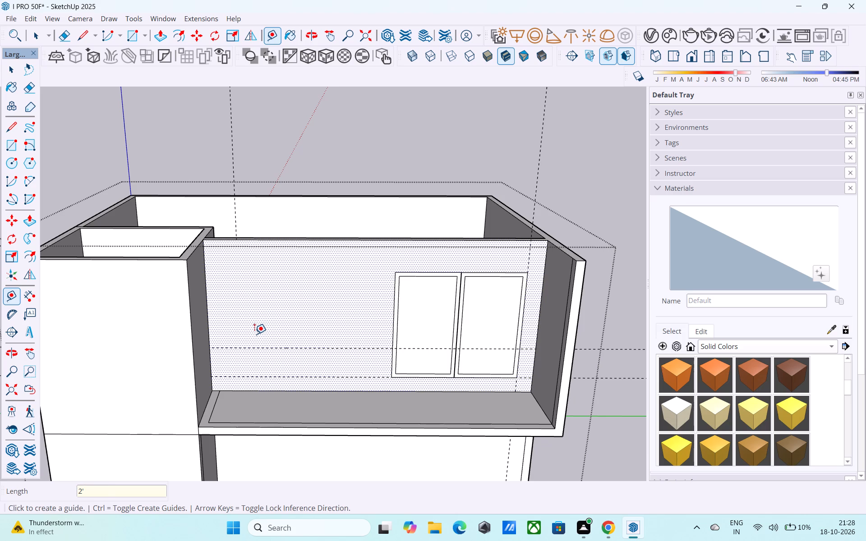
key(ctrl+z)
Place a vertical guide 2' from the copied panel's outer edge, on the side toward the small room.
click(392, 316)
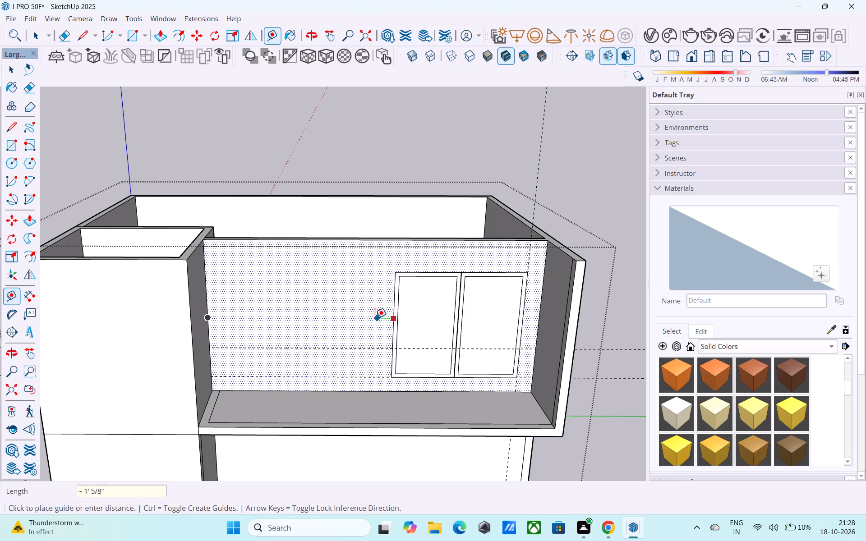
key(t)
middle_drag(373, 319, 368, 342)
scroll(387, 362, up, 3)
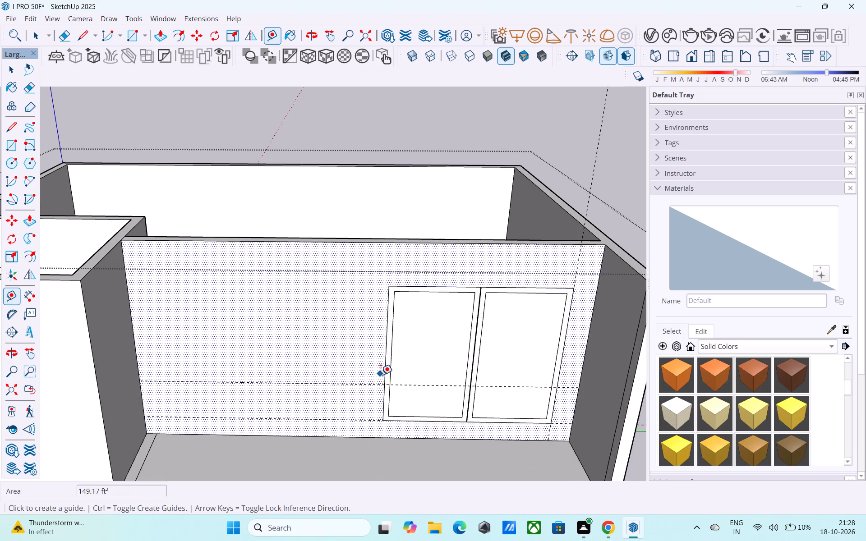
click(384, 376)
text(2')
key(Return)
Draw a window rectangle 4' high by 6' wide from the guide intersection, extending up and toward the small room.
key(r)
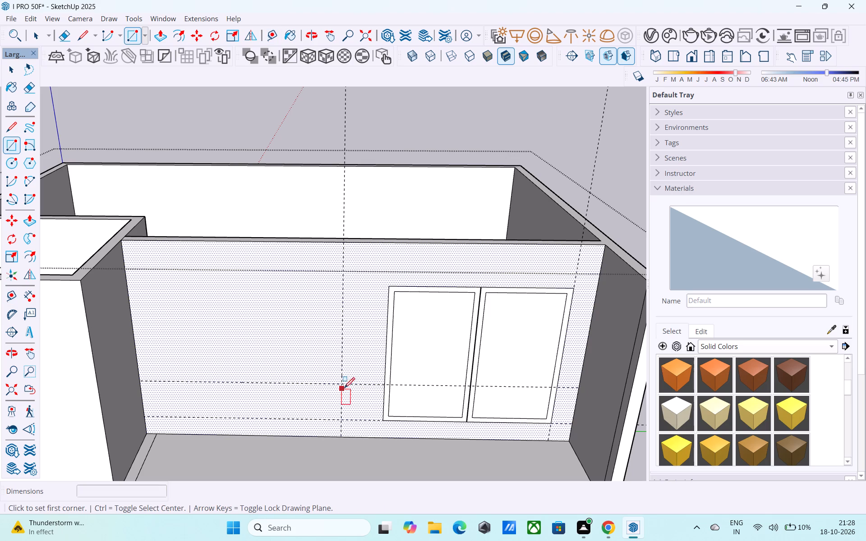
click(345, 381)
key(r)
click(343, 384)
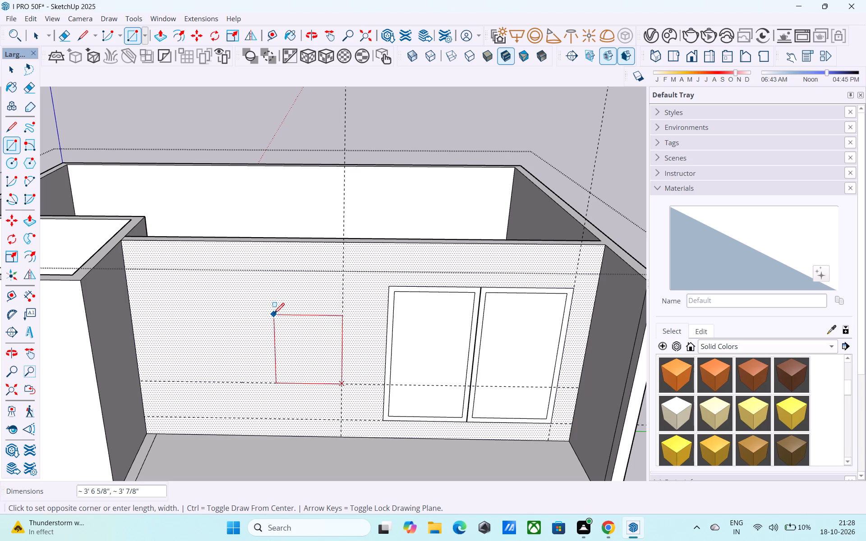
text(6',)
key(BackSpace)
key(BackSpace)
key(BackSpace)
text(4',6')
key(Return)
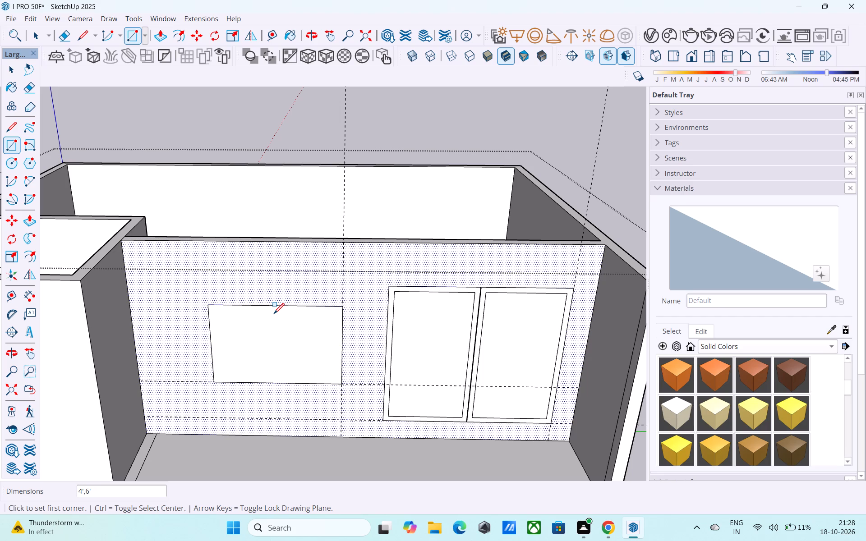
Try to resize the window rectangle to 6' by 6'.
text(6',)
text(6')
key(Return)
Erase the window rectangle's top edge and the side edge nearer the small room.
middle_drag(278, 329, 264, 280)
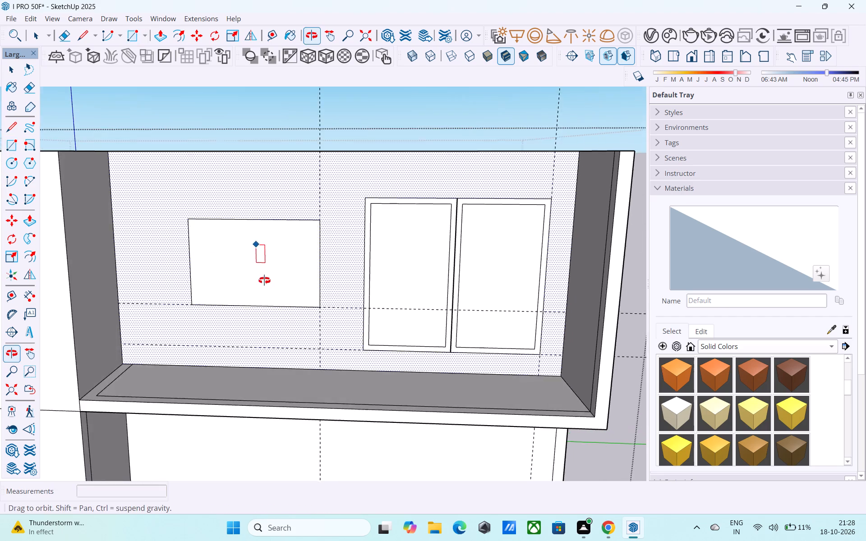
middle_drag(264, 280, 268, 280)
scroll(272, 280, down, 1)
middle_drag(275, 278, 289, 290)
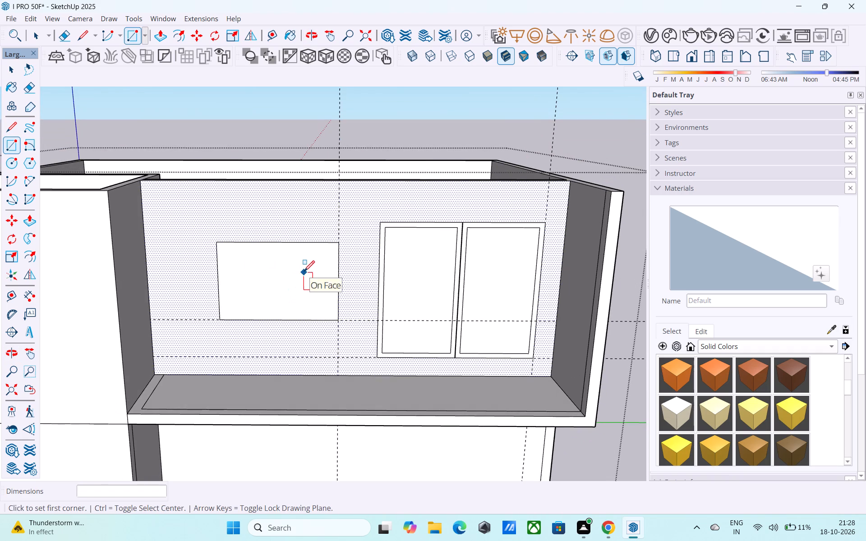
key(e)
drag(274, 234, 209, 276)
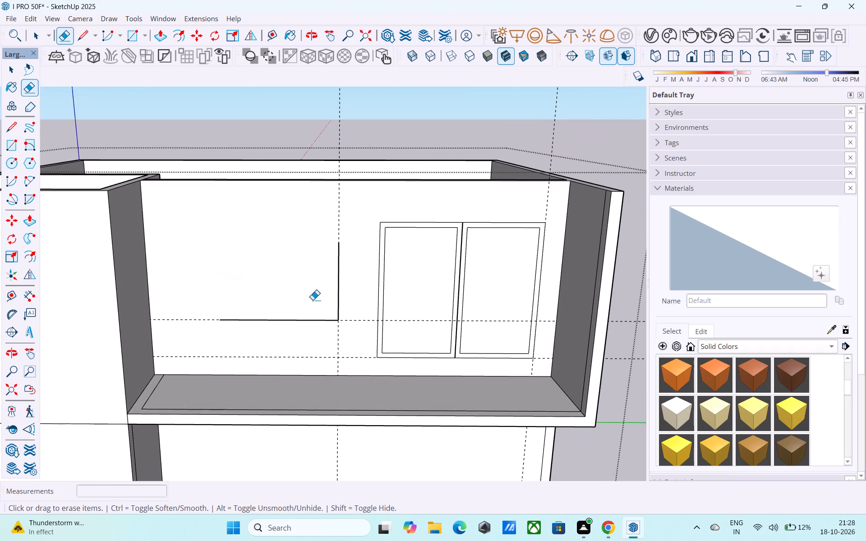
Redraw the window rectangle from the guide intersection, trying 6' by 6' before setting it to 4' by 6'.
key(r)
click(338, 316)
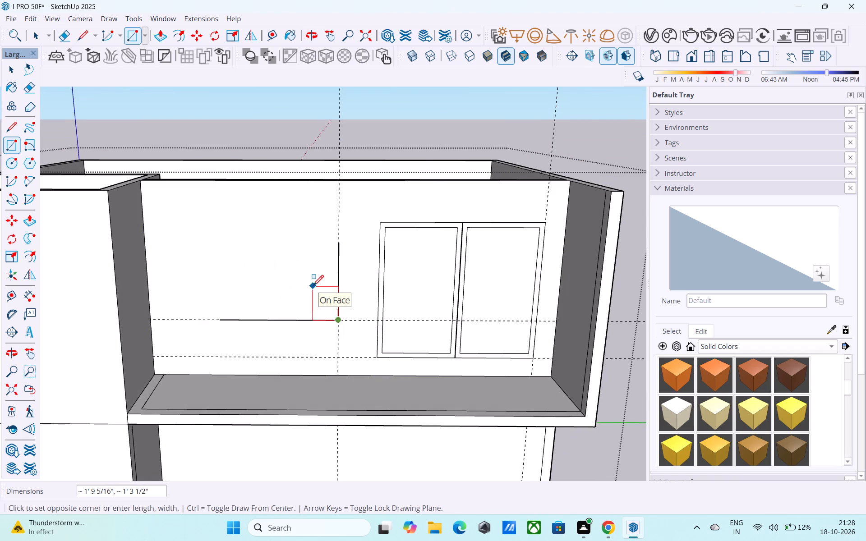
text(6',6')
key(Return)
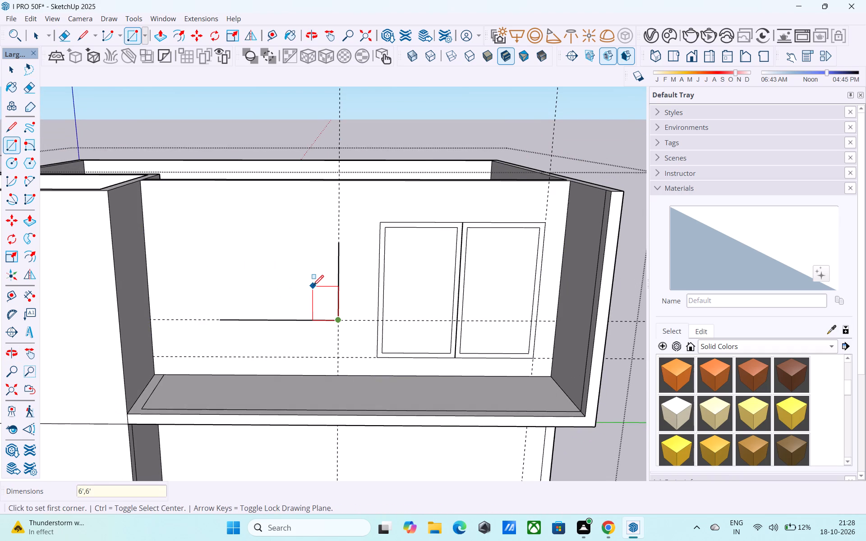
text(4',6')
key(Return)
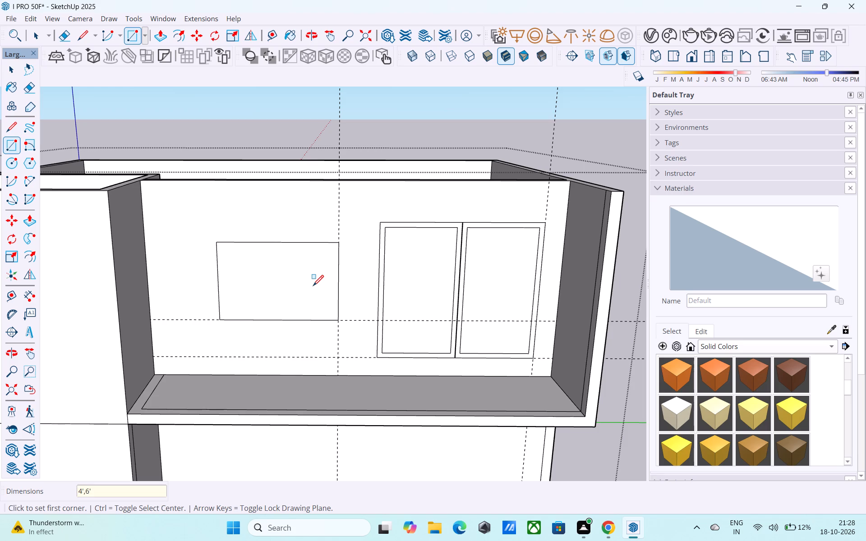
Measure the height from the 3' horizontal guide to the framed panel's top edge with a trial line, without keeping it.
key(l)
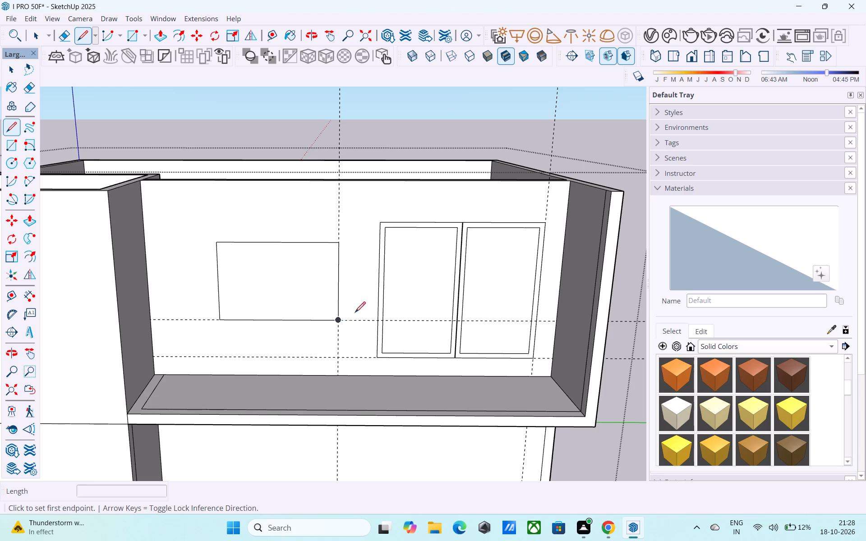
click(385, 323)
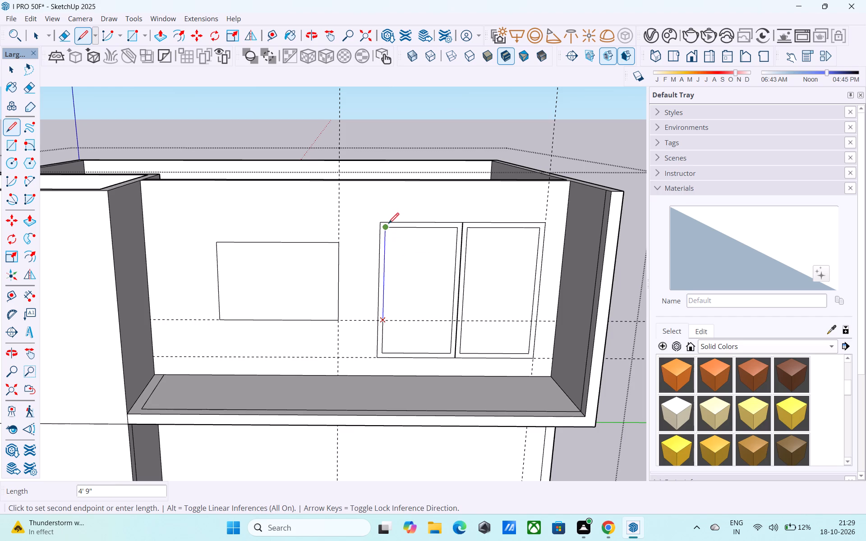
scroll(387, 223, up, 3)
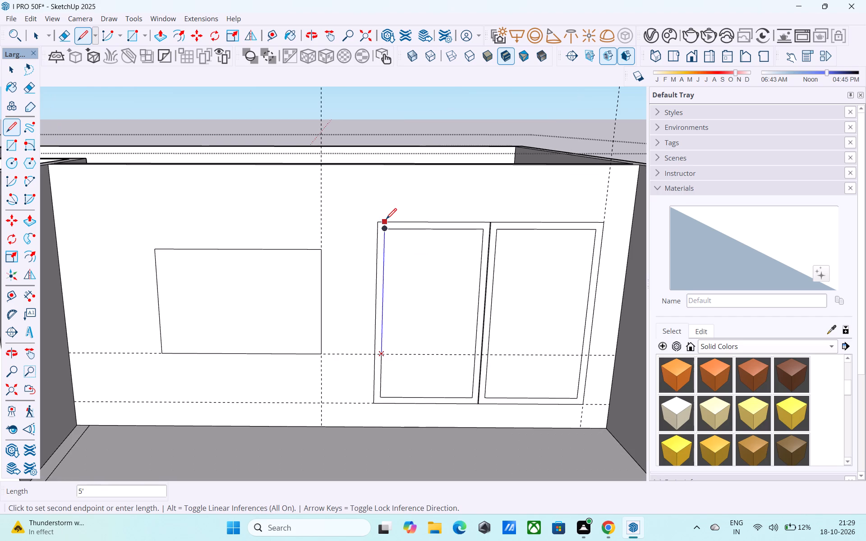
key(space)
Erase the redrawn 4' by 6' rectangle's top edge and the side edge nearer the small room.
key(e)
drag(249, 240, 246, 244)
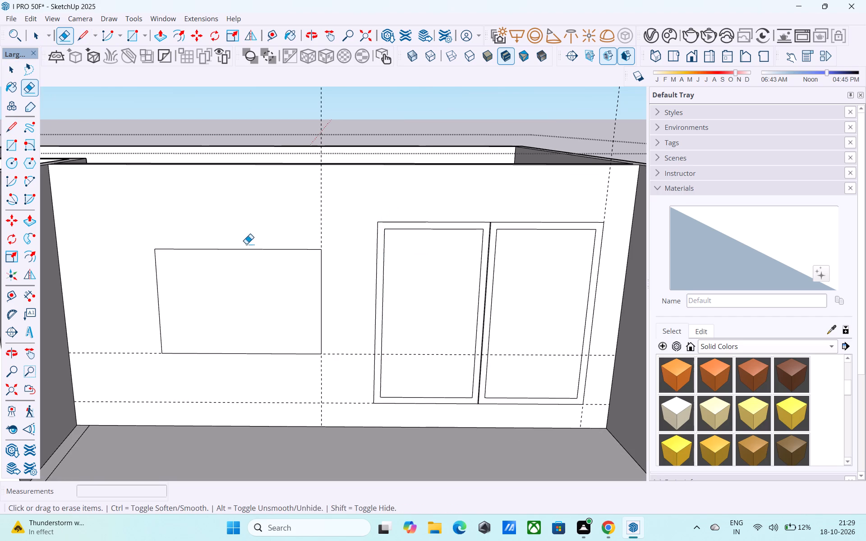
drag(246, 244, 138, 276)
Redraw the window rectangle on the upper strip-side wall from the guide intersection at 5' high by 4' wide.
key(r)
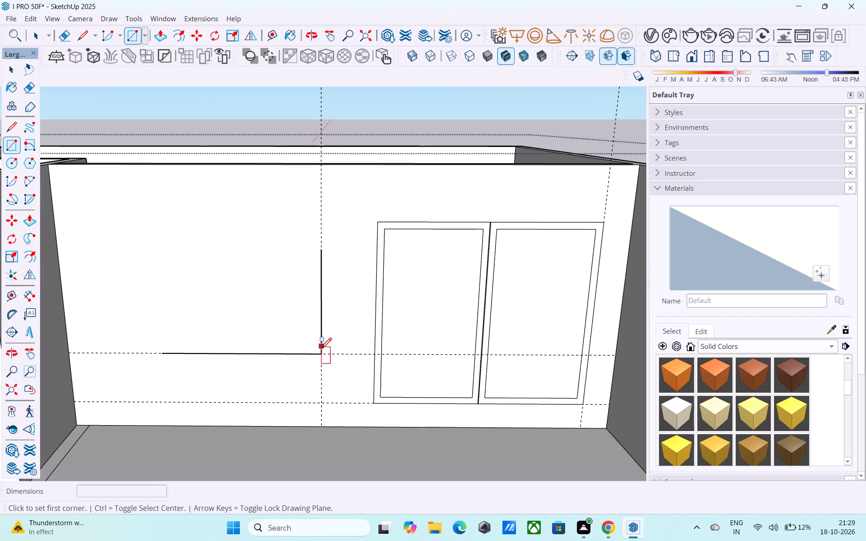
click(321, 353)
text(5',4')
key(Return)
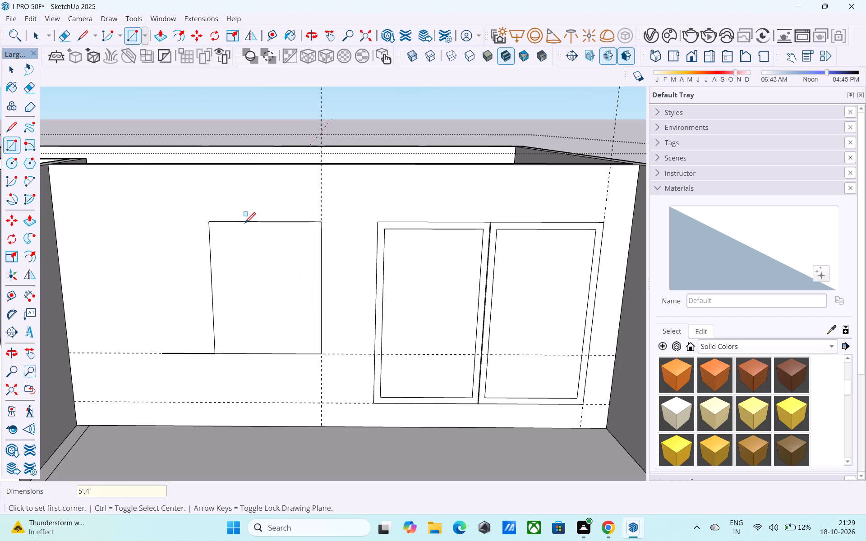
Erase the leftover line stub beside the window rectangle's bottom edge together with the horizontal guide along it.
key(e)
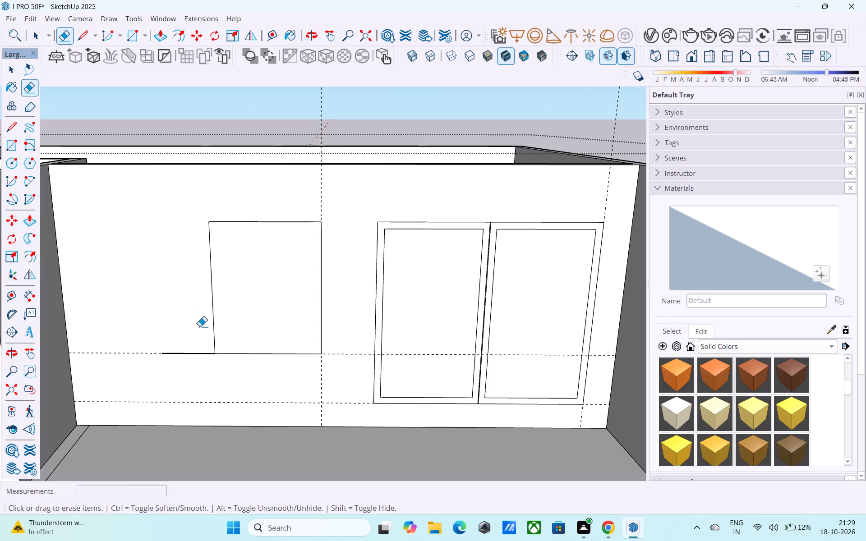
drag(197, 351, 195, 372)
Offset the window rectangle 3" inward to form its frame.
key(space)
click(271, 321)
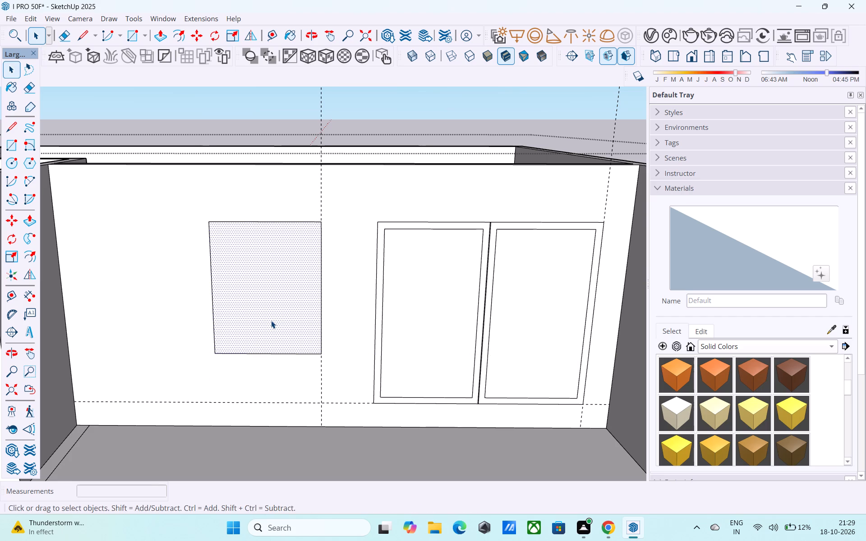
key(f)
click(271, 321)
text(3")
key(Return)
key(space)
Push the inner faces of the window and both framed panels 6" through the upper wall to cut openings.
scroll(280, 312, down, 2)
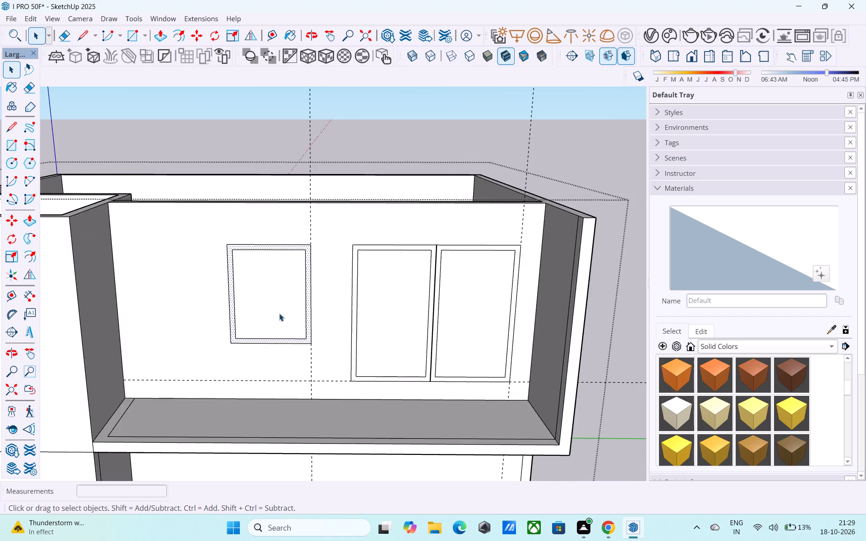
scroll(279, 313, down, 2)
middle_drag(276, 327, 280, 372)
scroll(280, 354, up, 3)
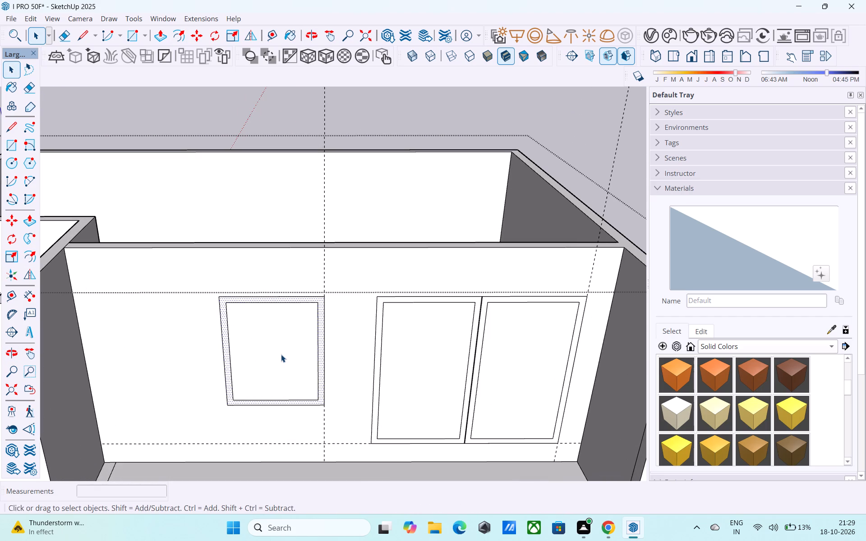
click(281, 354)
key(p)
click(276, 363)
click(295, 341)
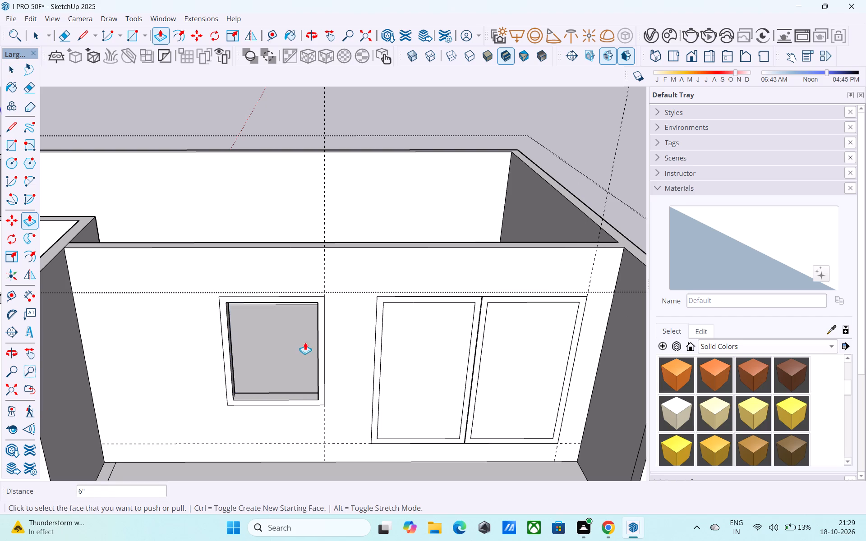
double_click(397, 342)
double_click(518, 342)
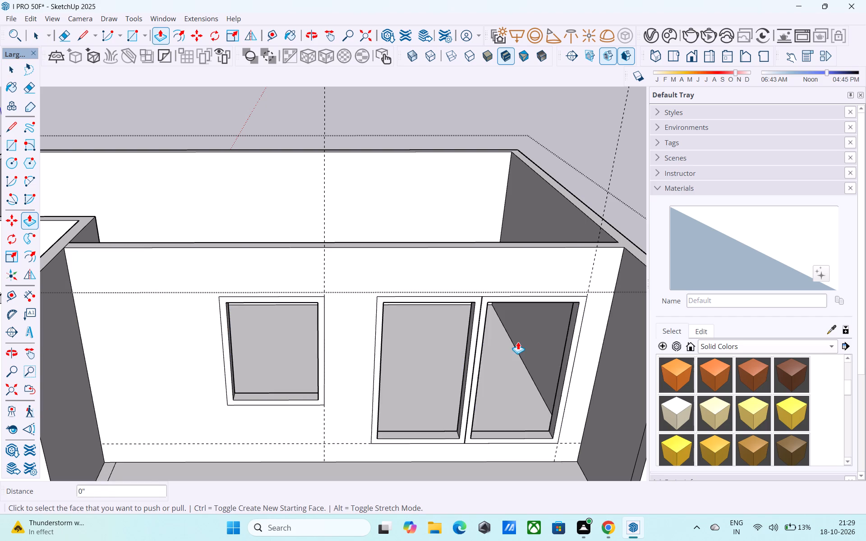
Examine the building's strip side and the three upper wall openings from several angles.
scroll(518, 341, down, 1)
scroll(518, 341, up, 1)
scroll(518, 341, down, 3)
scroll(395, 337, down, 5)
middle_drag(419, 362, 389, 231)
shift+middle_drag(389, 232, 384, 247)
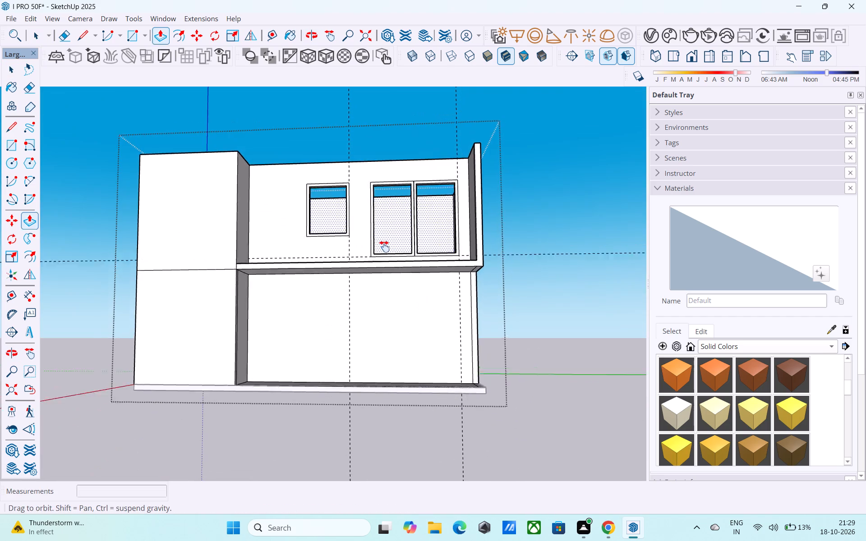
shift+middle_drag(384, 247, 409, 322)
middle_drag(363, 291, 421, 311)
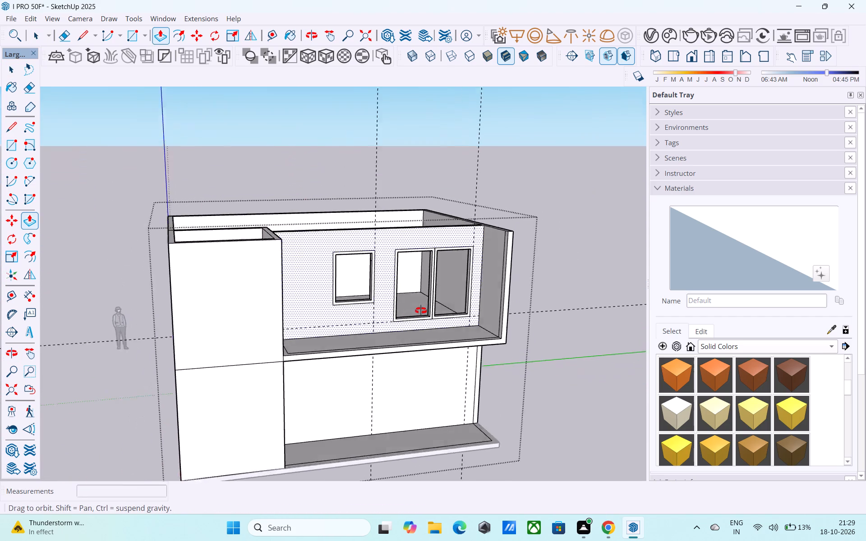
middle_drag(421, 311, 435, 314)
scroll(435, 314, up, 3)
scroll(435, 314, down, 4)
shift+middle_drag(435, 314, 440, 338)
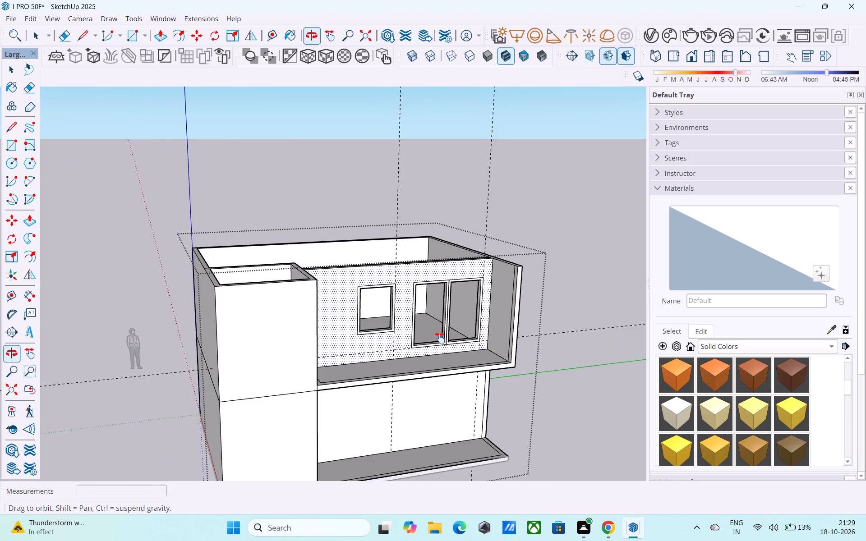
shift+middle_drag(440, 338, 408, 233)
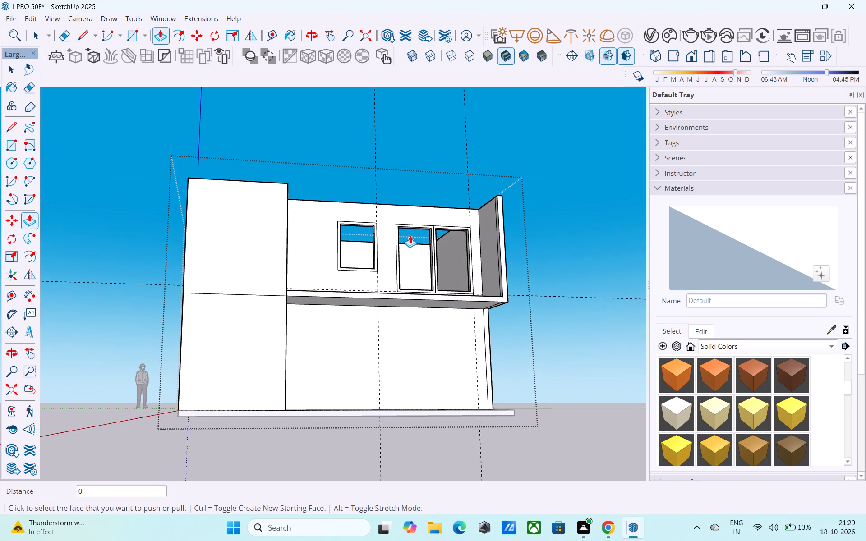
scroll(410, 235, down, 1)
middle_drag(410, 235, 416, 273)
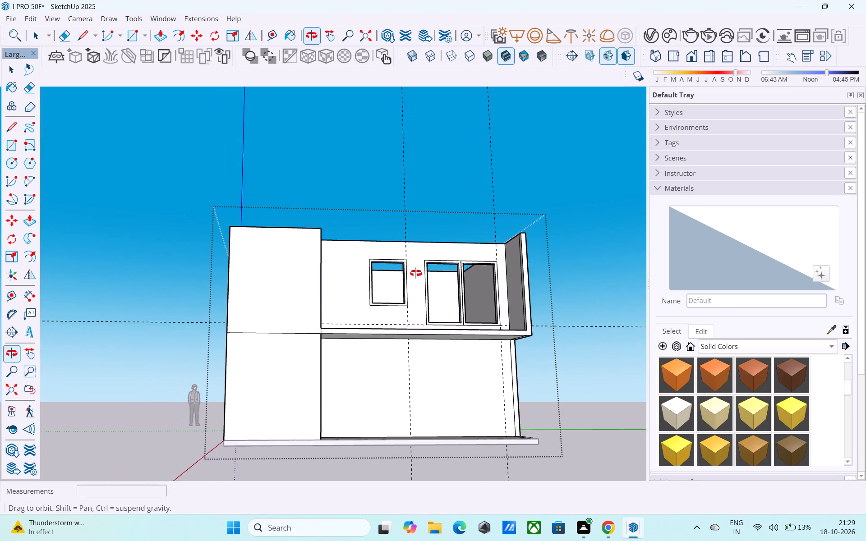
middle_drag(416, 273, 415, 273)
shift+middle_drag(418, 275, 445, 294)
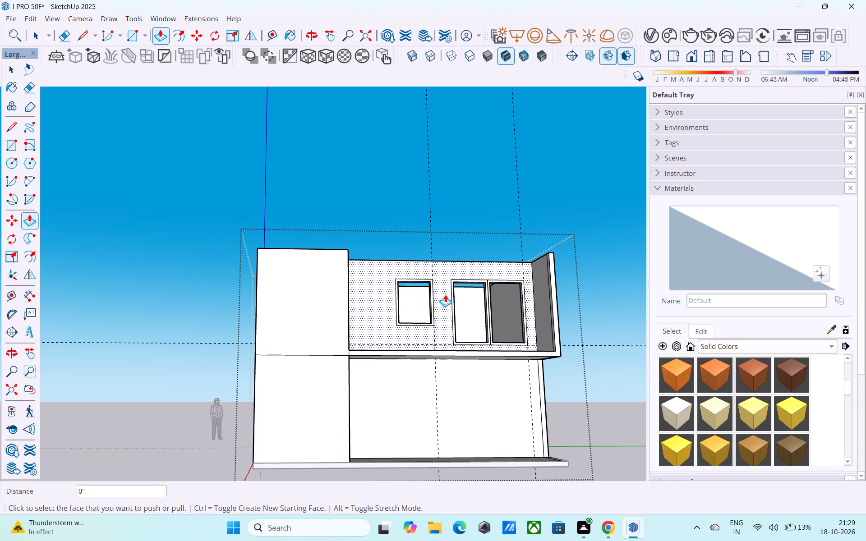
middle_drag(445, 294, 459, 295)
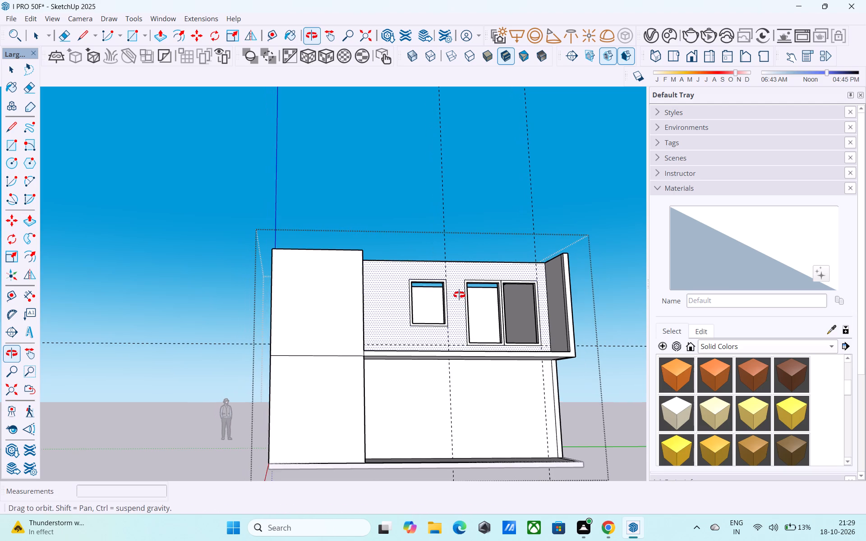
middle_drag(459, 295, 318, 358)
middle_drag(442, 372, 440, 366)
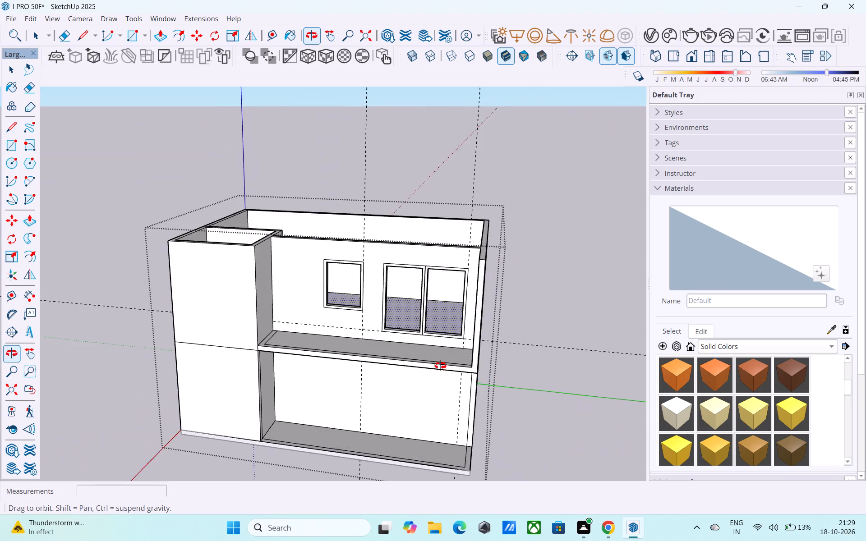
middle_drag(440, 366, 440, 366)
Place a vertical guide on the ground-floor strip-side wall 1' from its corner with the small room.
middle_drag(418, 370, 394, 330)
scroll(286, 375, up, 4)
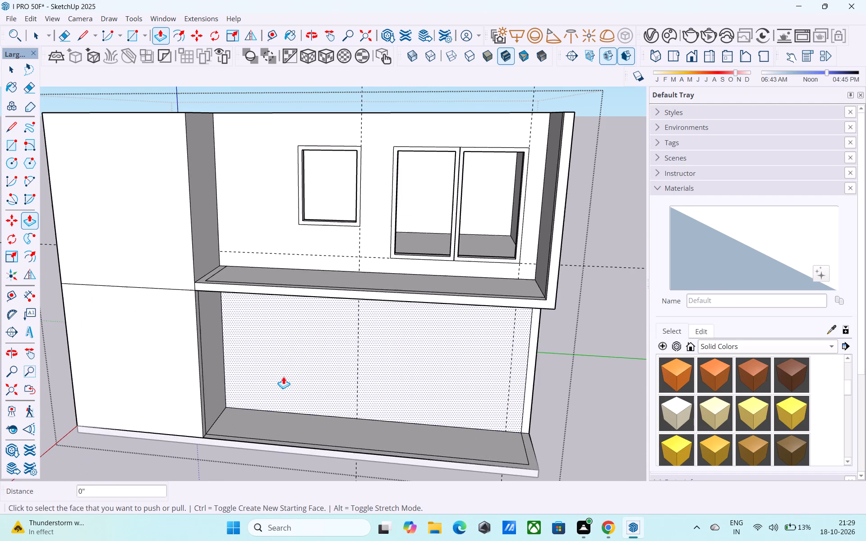
key(t)
click(221, 344)
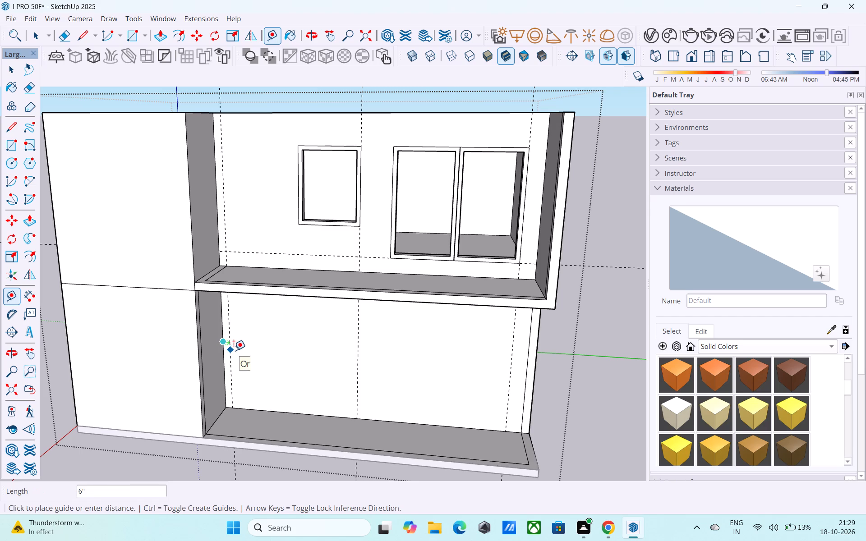
text(1')
key(Return)
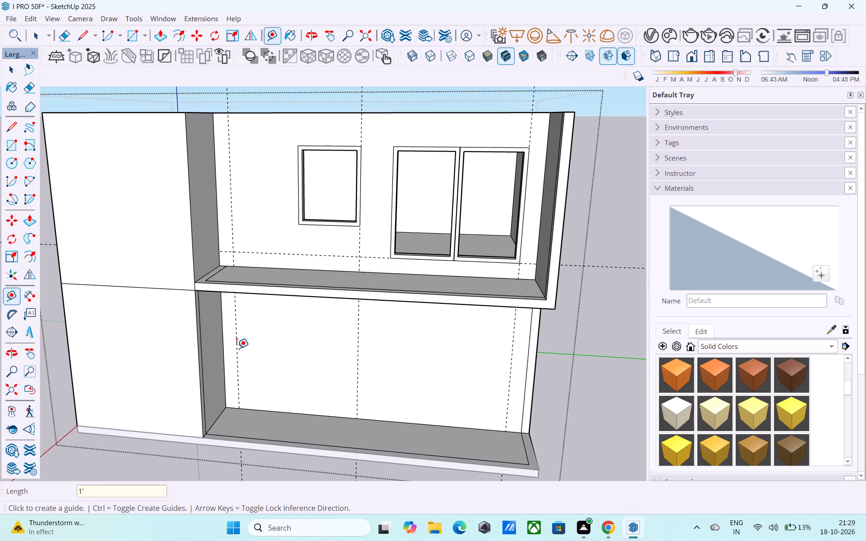
Draw a door rectangle from the guide's base on the ground-floor wall, trying 7' by 4' before setting it to 4' by 7'.
key(r)
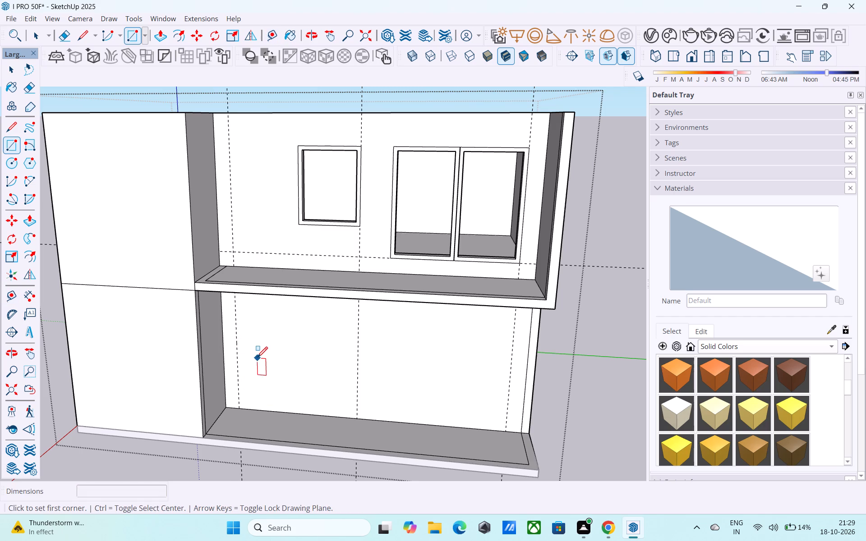
click(239, 405)
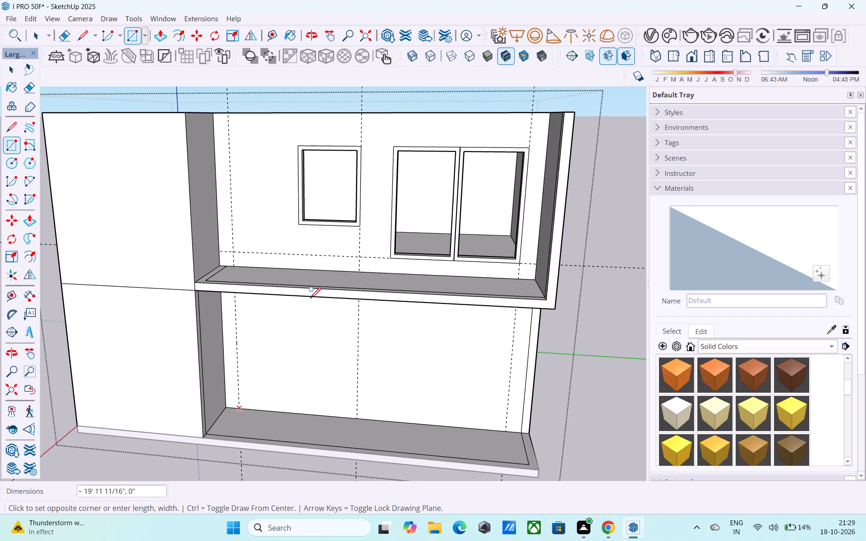
middle_drag(301, 329, 240, 320)
scroll(240, 321, up, 3)
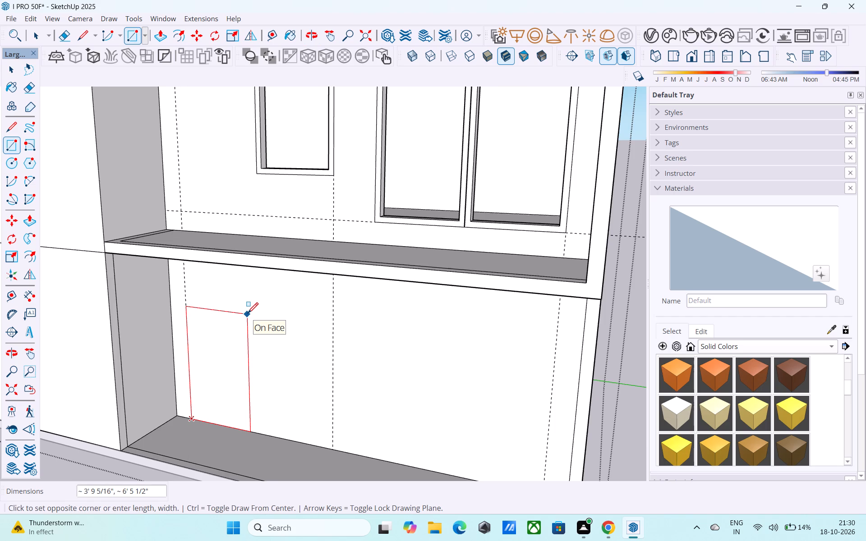
text(7',4')
key(Return)
text(4',7')
key(Return)
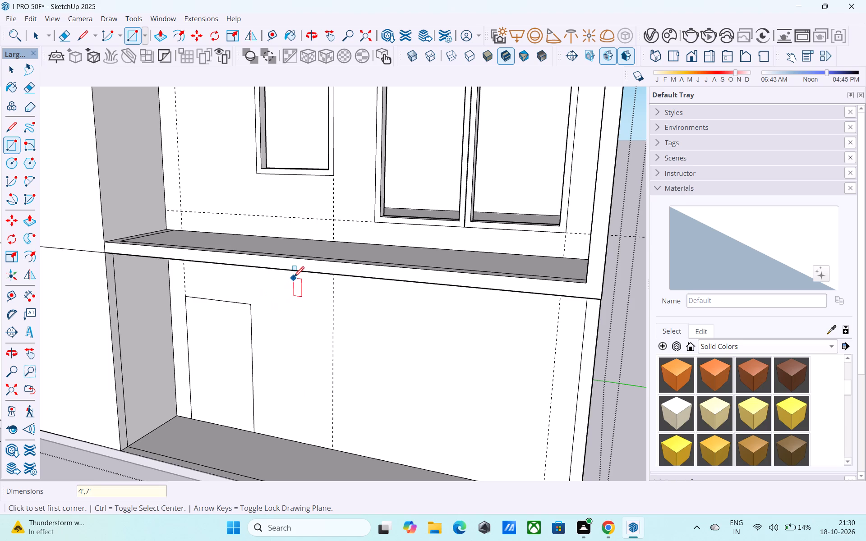
Pull the ground-floor side wall's narrow end face 4' outward along the strip, at the end away from the small room.
scroll(295, 277, down, 2)
middle_drag(295, 277, 305, 263)
scroll(305, 263, down, 3)
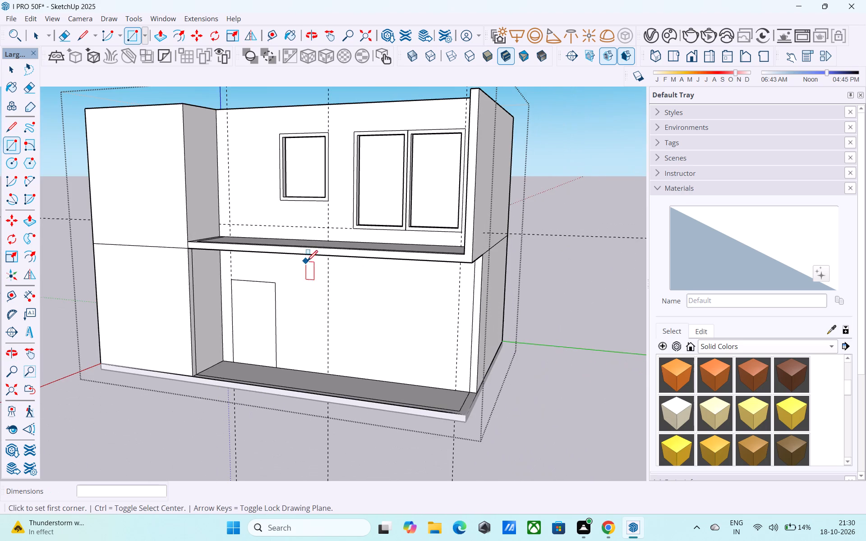
middle_drag(354, 247, 397, 230)
key(space)
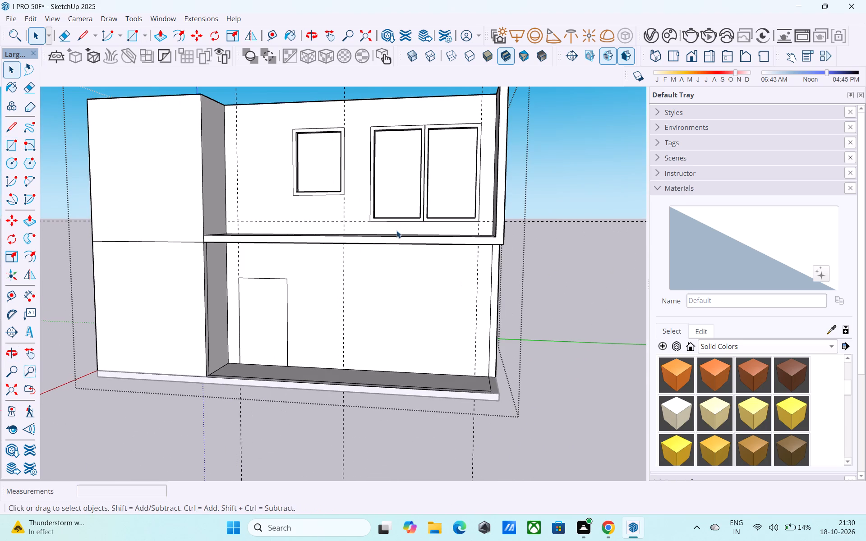
middle_drag(353, 288, 369, 284)
scroll(364, 284, down, 4)
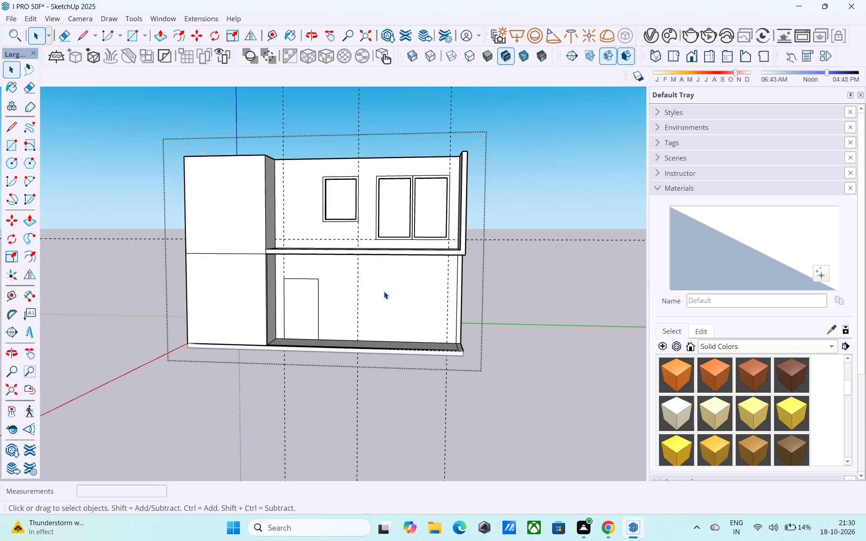
middle_drag(392, 292, 393, 300)
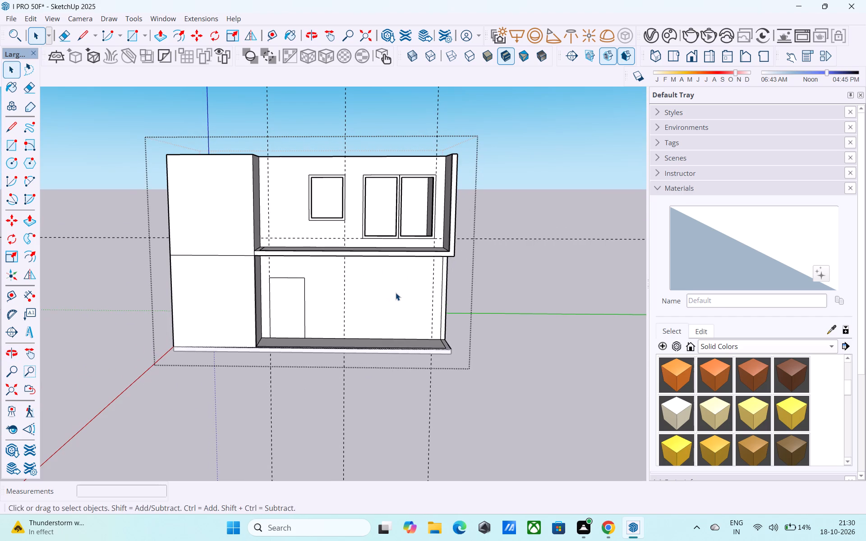
middle_click(396, 293)
scroll(415, 285, up, 7)
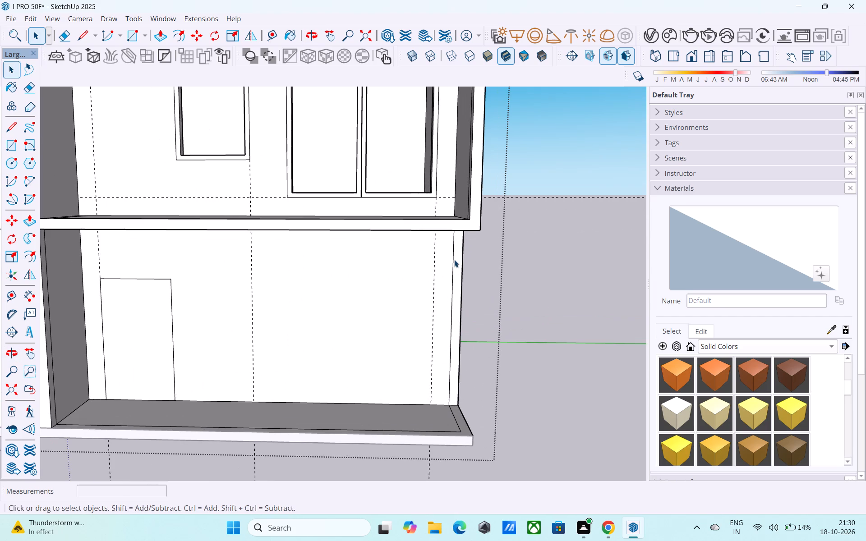
click(456, 259)
key(p)
click(456, 259)
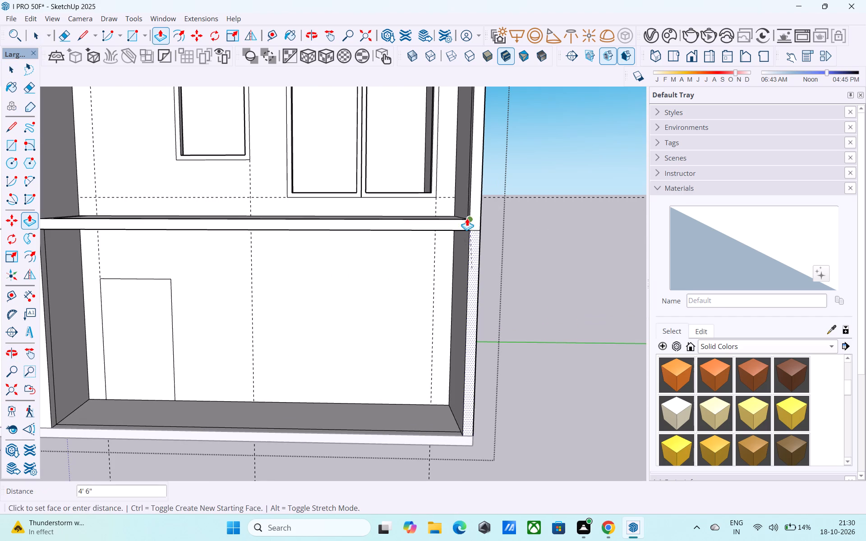
click(467, 217)
Pull the same ground-floor wall end a further 6" to align with the upper floor's outer face.
middle_drag(468, 238, 439, 194)
scroll(458, 212, up, 1)
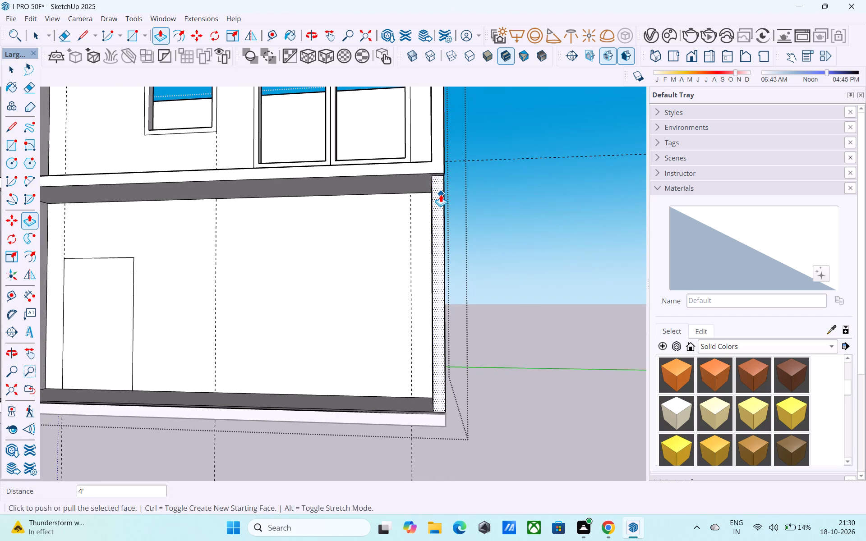
click(441, 194)
click(438, 162)
Examine the extended ground-floor side wall, the door outline and the upper openings from several angles.
scroll(443, 207, down, 5)
middle_drag(439, 247, 438, 258)
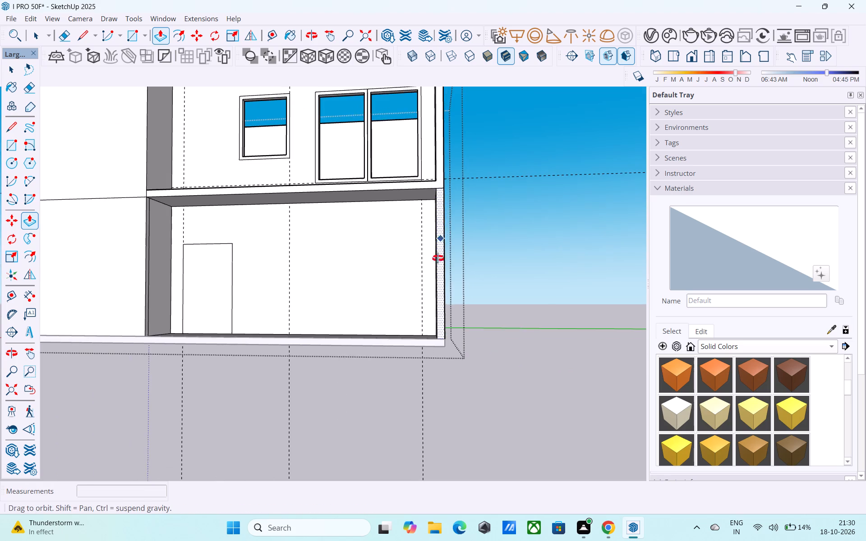
middle_drag(438, 258, 433, 331)
shift+middle_drag(428, 335, 452, 330)
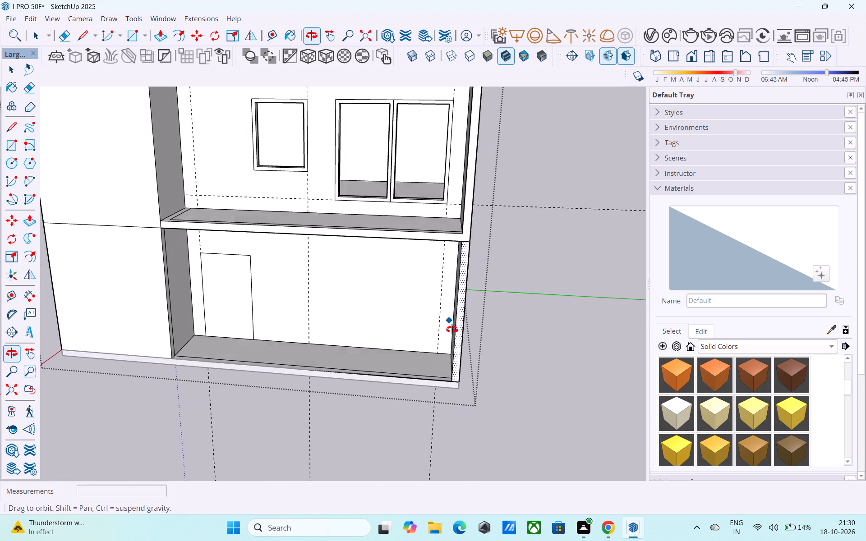
shift+middle_drag(452, 330, 467, 349)
shift+middle_drag(463, 344, 458, 308)
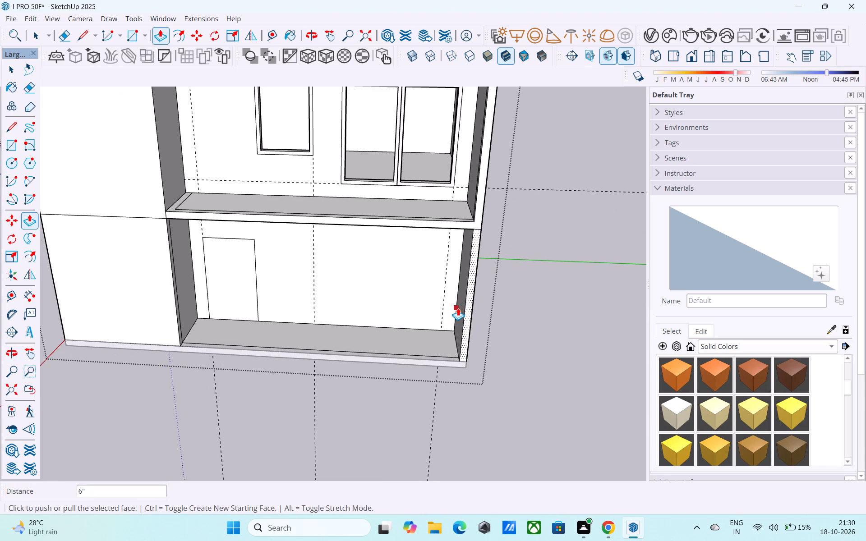
scroll(458, 308, down, 1)
middle_drag(386, 283, 400, 313)
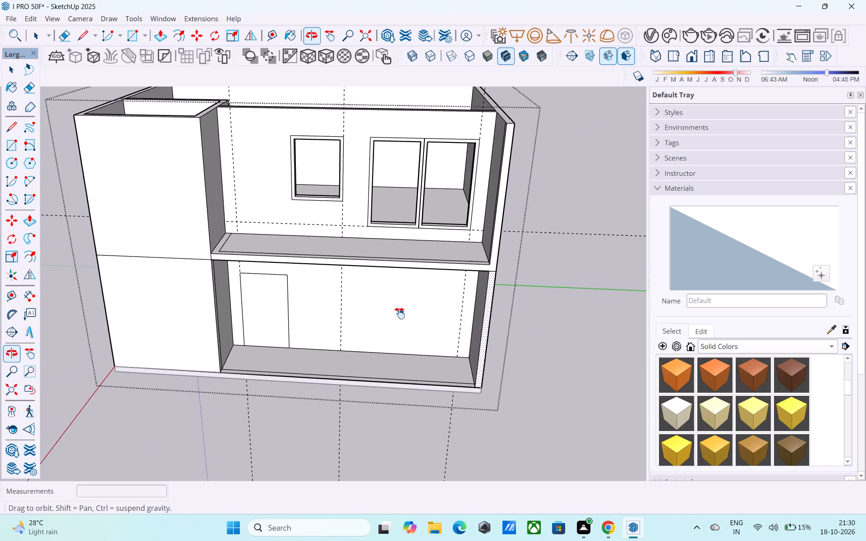
middle_drag(400, 313, 401, 325)
middle_drag(395, 292, 403, 326)
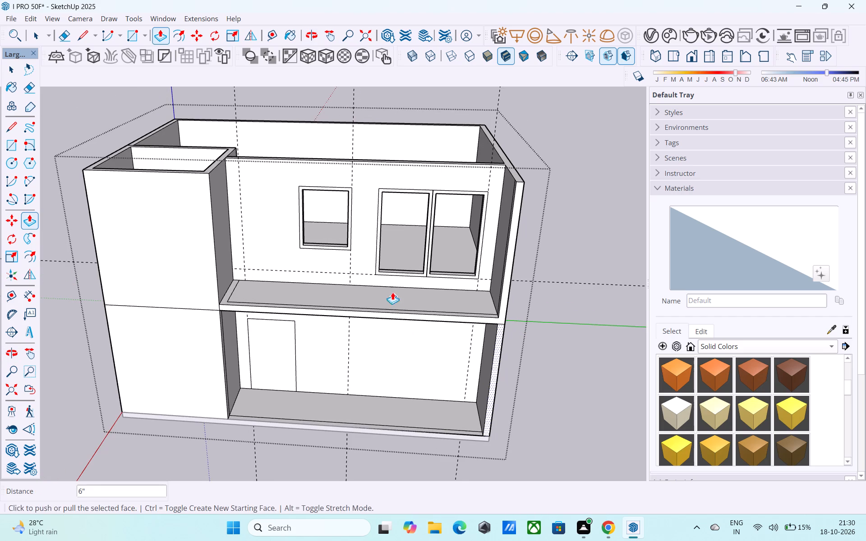
Examine the two-storey building from several angles, focusing on the ground-floor wall, its door outline and the upper openings.
middle_drag(392, 289, 406, 222)
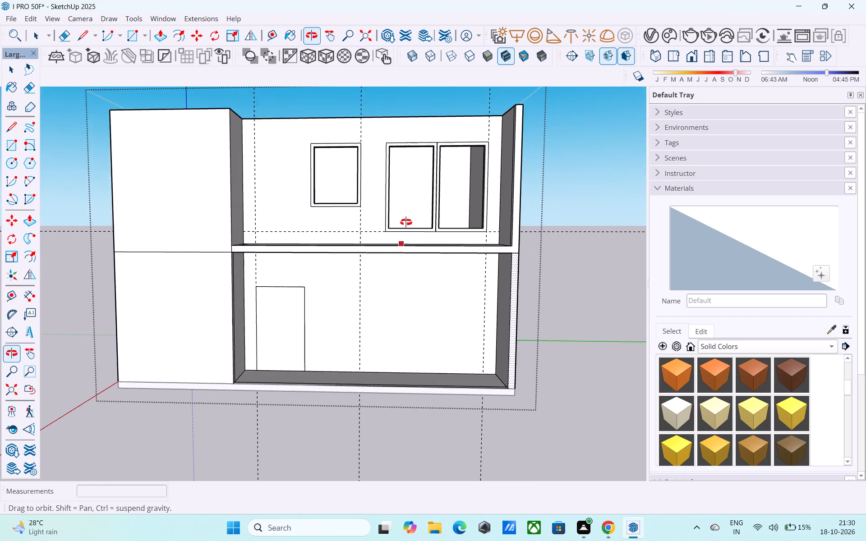
middle_drag(406, 222, 407, 222)
scroll(385, 255, down, 3)
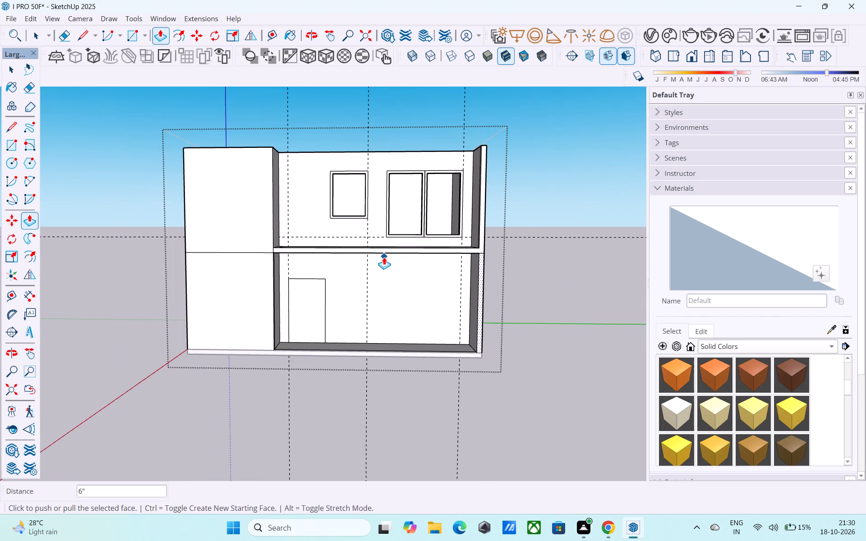
scroll(384, 257, down, 3)
middle_drag(384, 257, 620, 281)
middle_drag(320, 303, 207, 343)
scroll(207, 339, down, 5)
key(space)
click(466, 172)
scroll(432, 203, down, 5)
middle_drag(380, 238, 264, 246)
scroll(326, 239, down, 1)
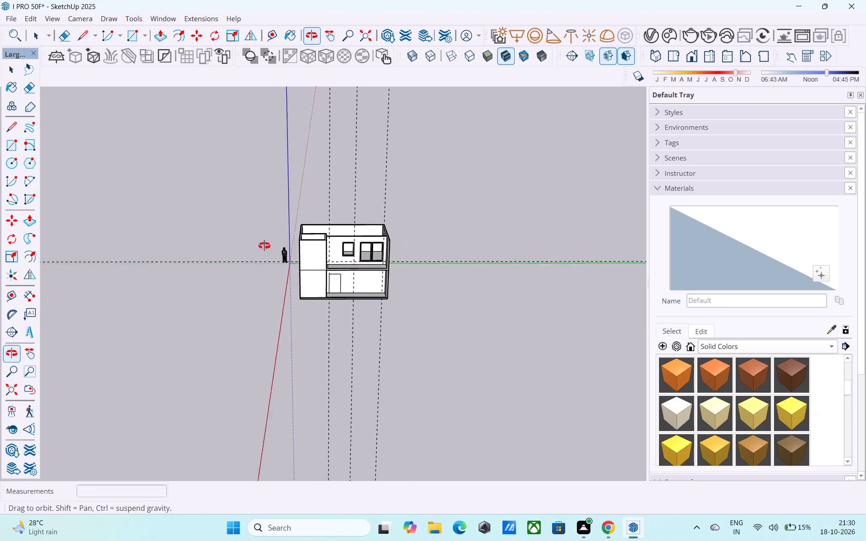
middle_drag(264, 246, 274, 188)
shift+middle_drag(303, 198, 276, 247)
scroll(276, 247, up, 3)
scroll(330, 289, up, 3)
middle_drag(344, 300, 309, 248)
scroll(313, 249, up, 3)
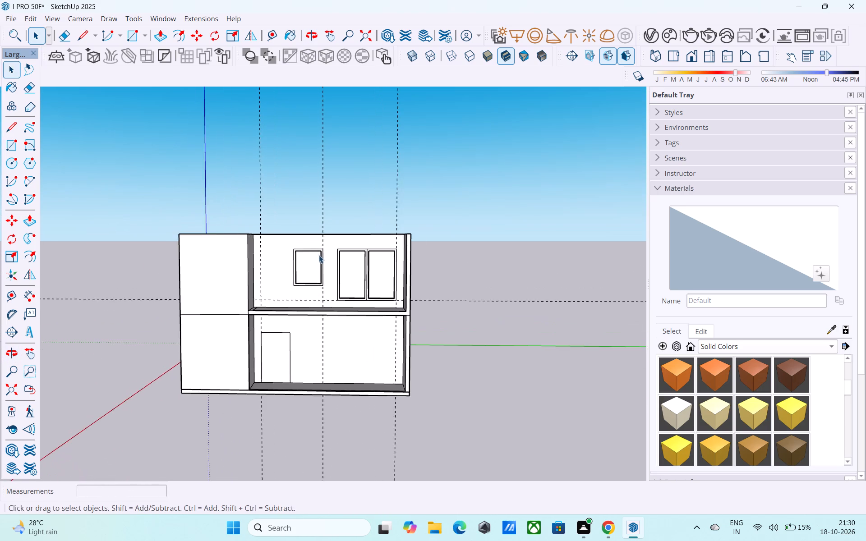
scroll(319, 255, up, 6)
scroll(299, 275, down, 2)
shift+middle_drag(299, 275, 312, 270)
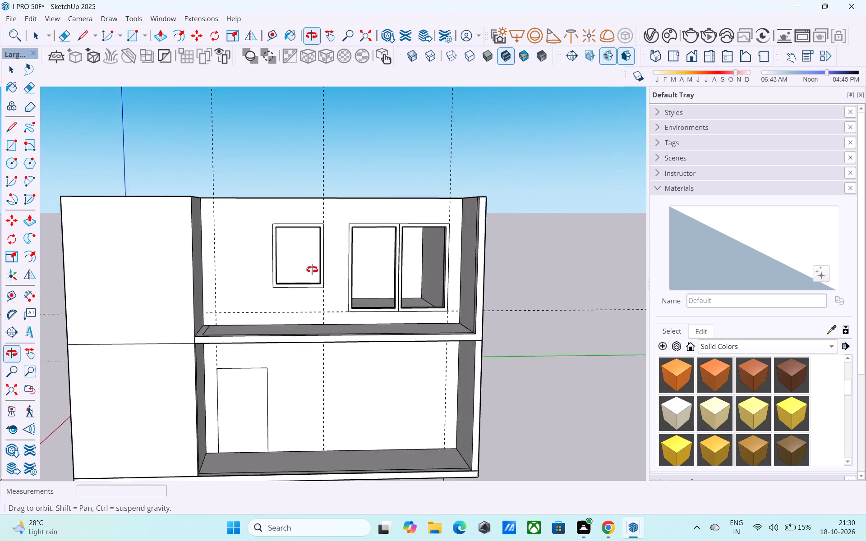
shift+middle_drag(312, 270, 310, 211)
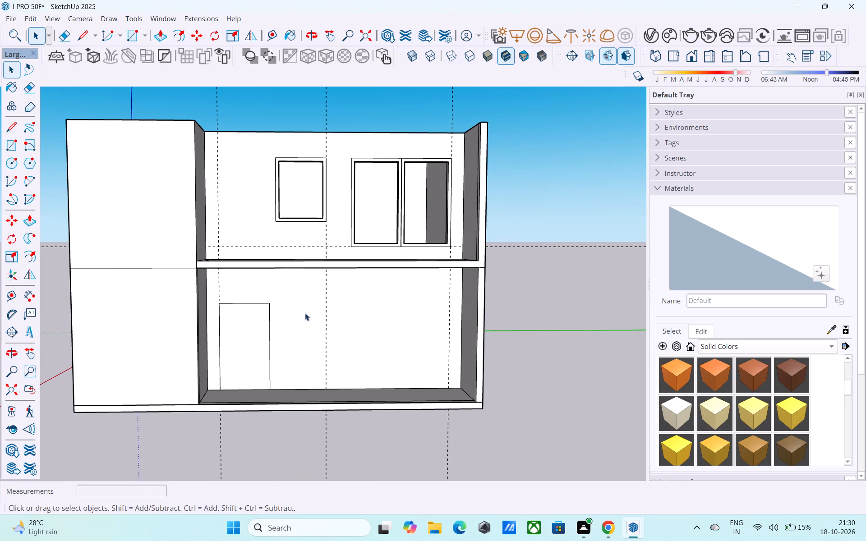
shift+middle_drag(305, 313, 291, 289)
shift+middle_drag(291, 289, 270, 275)
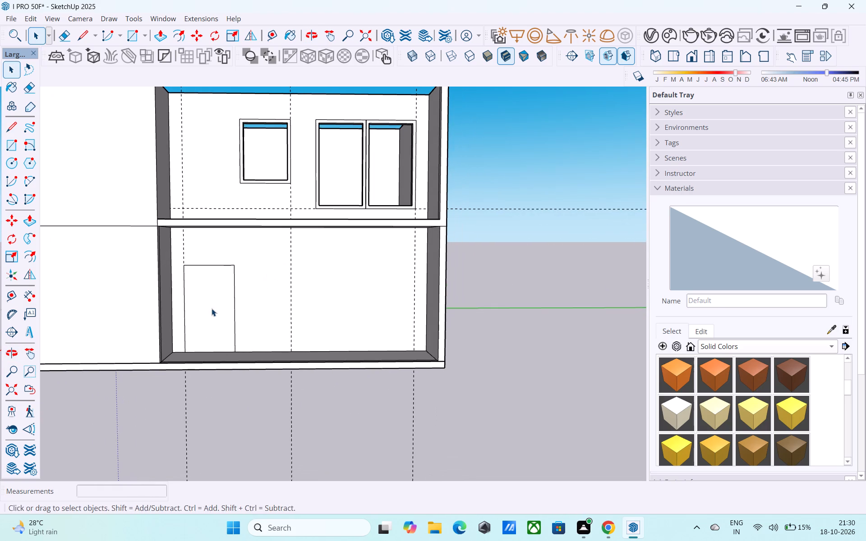
middle_drag(212, 308, 224, 309)
scroll(261, 275, up, 2)
shift+middle_drag(261, 275, 267, 289)
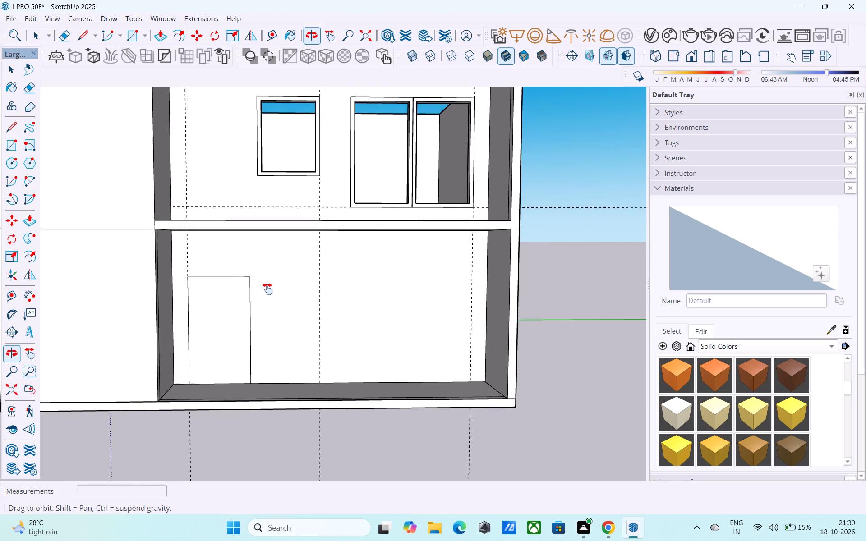
shift+middle_drag(267, 289, 264, 322)
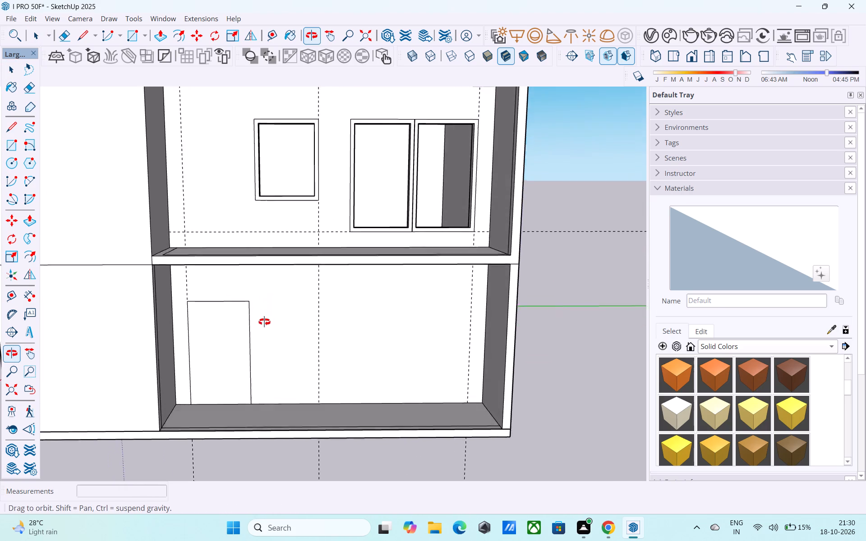
shift+middle_drag(264, 322, 238, 325)
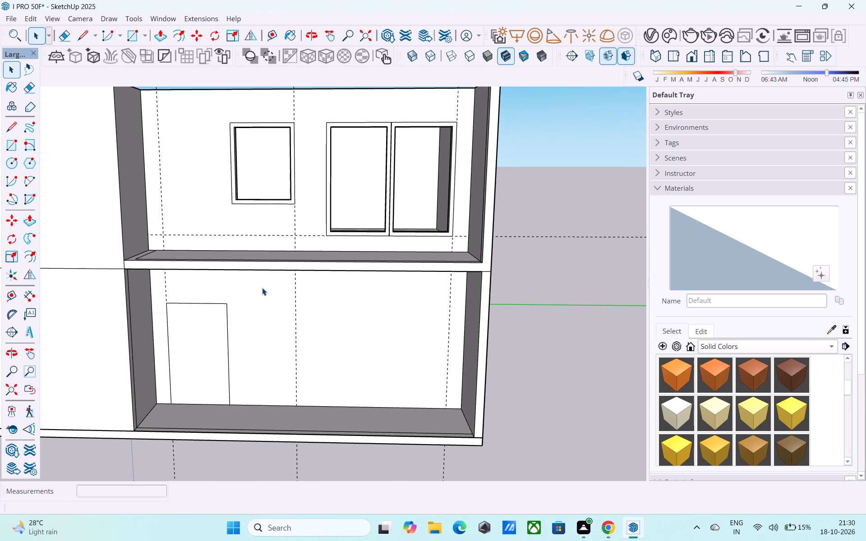
scroll(265, 284, down, 1)
shift+middle_drag(265, 284, 305, 267)
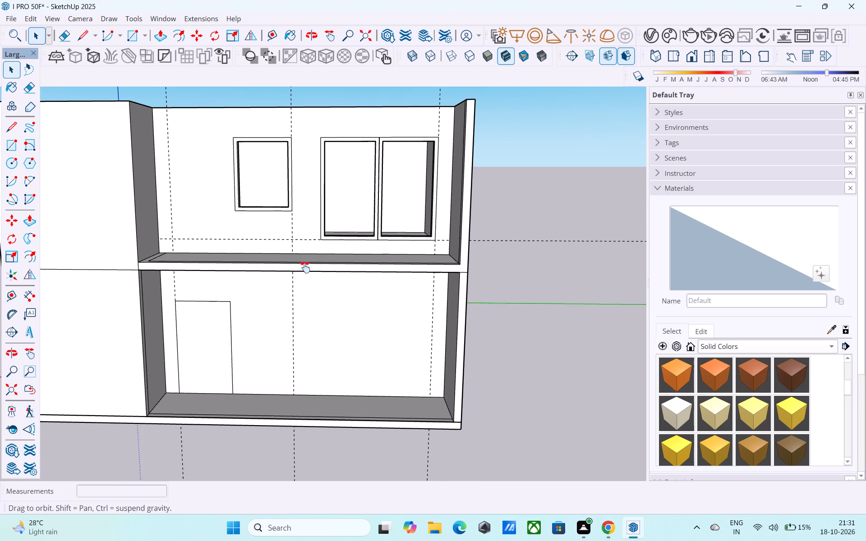
shift+middle_drag(305, 267, 297, 273)
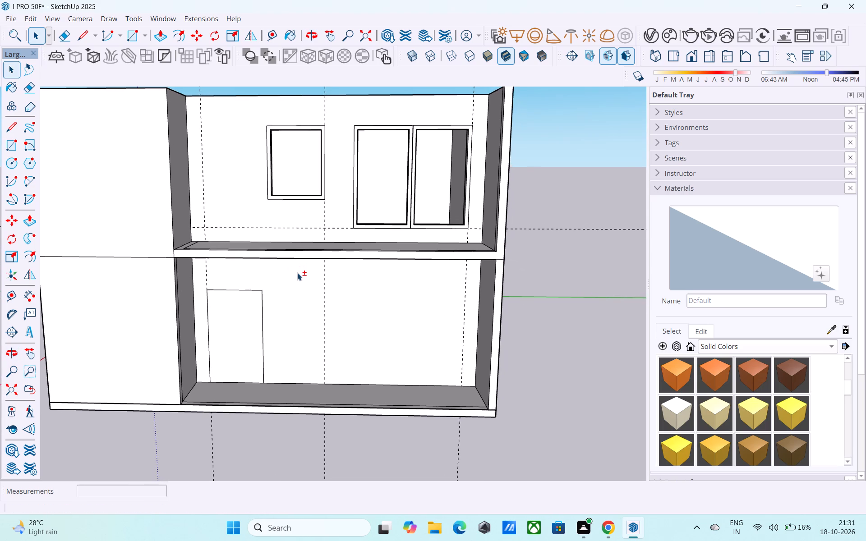
shift+middle_drag(283, 308, 284, 293)
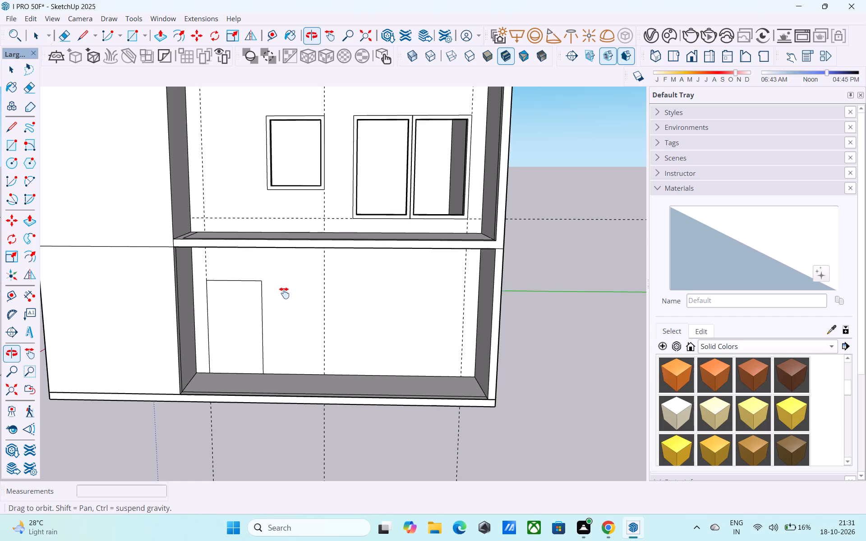
shift+middle_drag(284, 293, 287, 273)
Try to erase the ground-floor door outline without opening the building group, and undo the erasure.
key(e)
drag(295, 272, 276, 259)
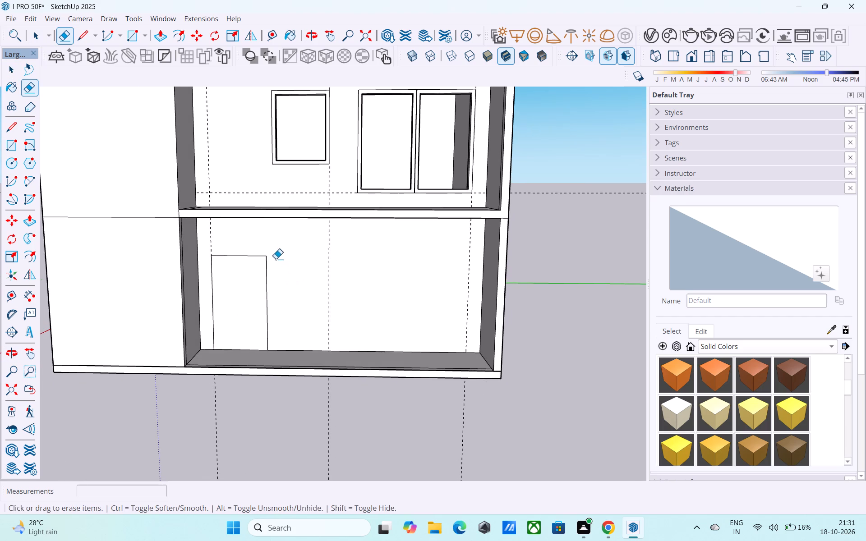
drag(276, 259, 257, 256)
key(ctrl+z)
Open the building group and erase the door outline's top edge and the side edge away from the small room.
key(space)
double_click(265, 261)
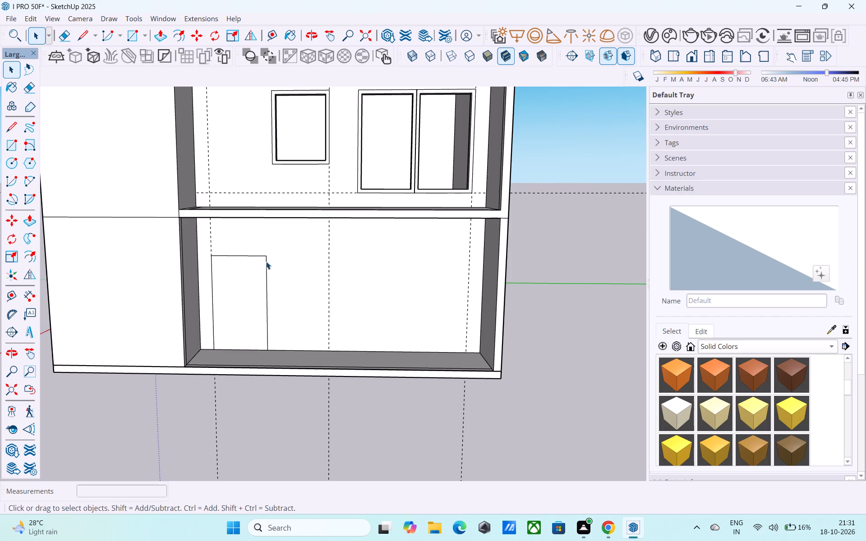
scroll(267, 262, up, 1)
key(e)
drag(267, 262, 259, 253)
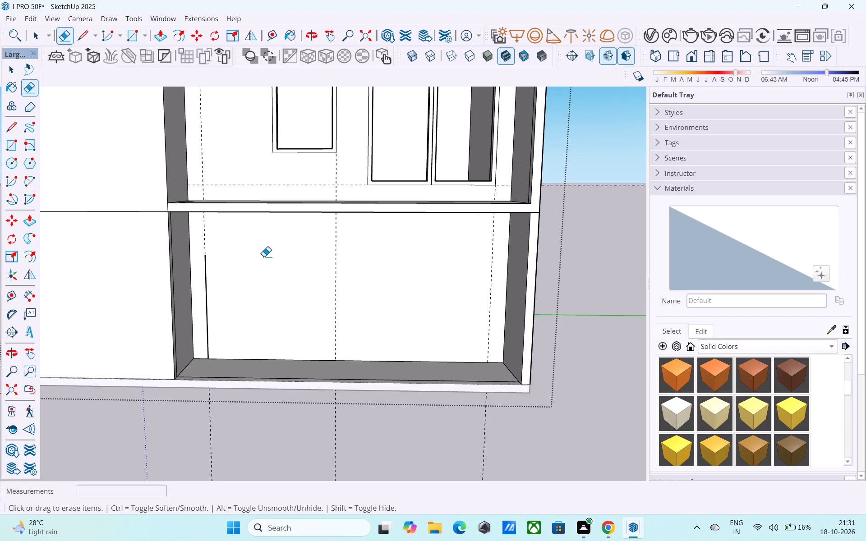
Draw an 8' high by 4' wide door rectangle on the ground-floor wall from the base of the remaining door edge.
key(r)
click(208, 357)
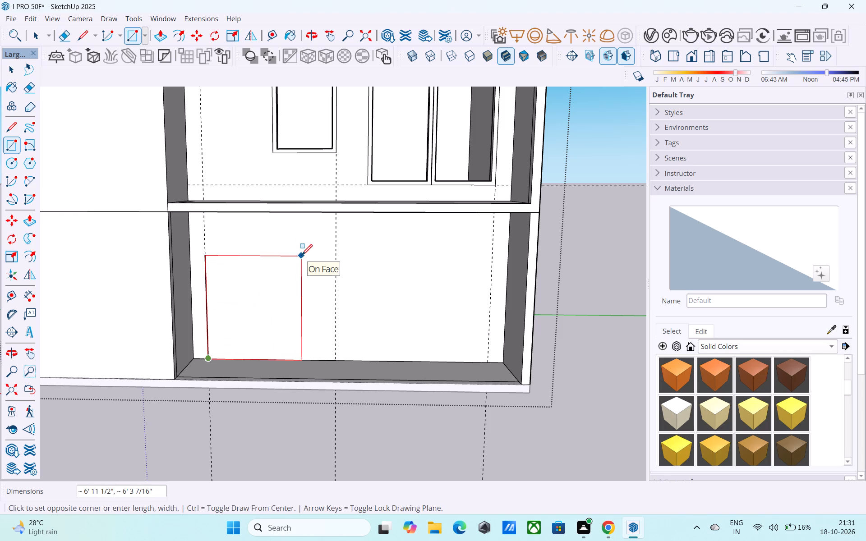
text(8',4')
key(Return)
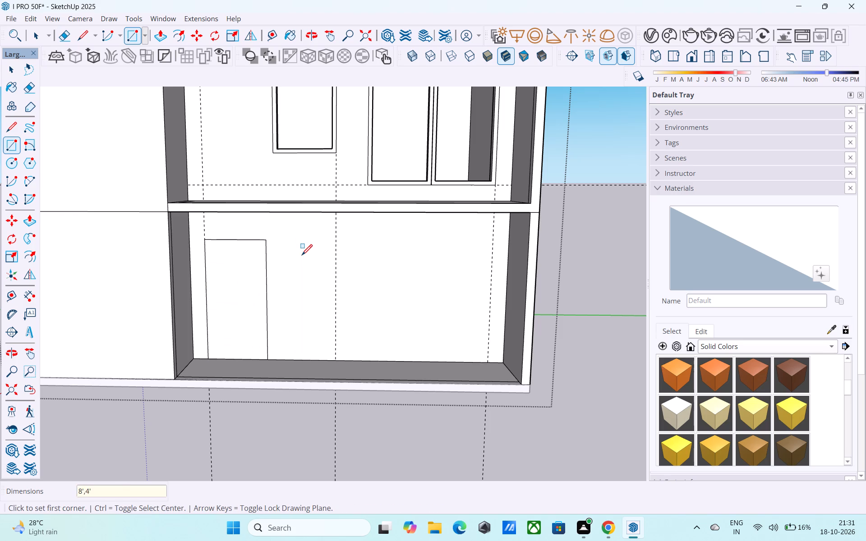
Offset the door rectangle 3" inward to outline its frame.
key(space)
drag(248, 293, 244, 299)
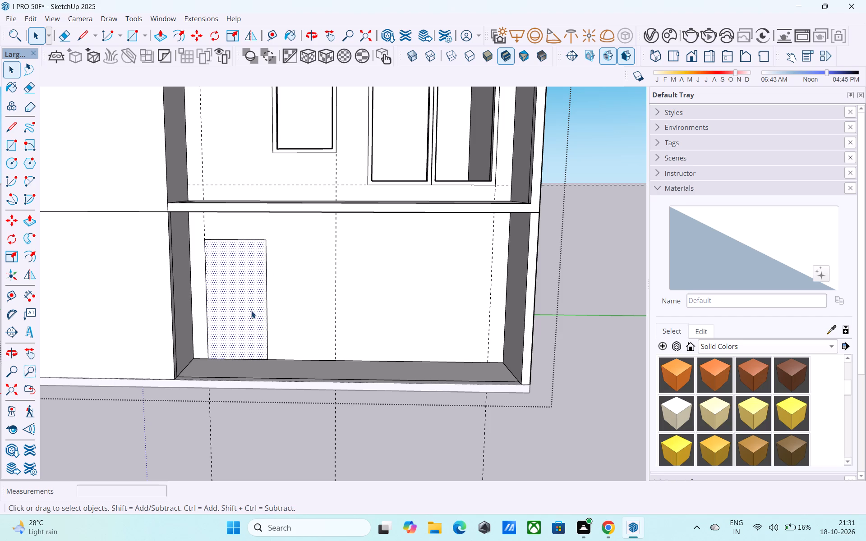
key(d)
key(f)
click(251, 311)
key(space)
key(f)
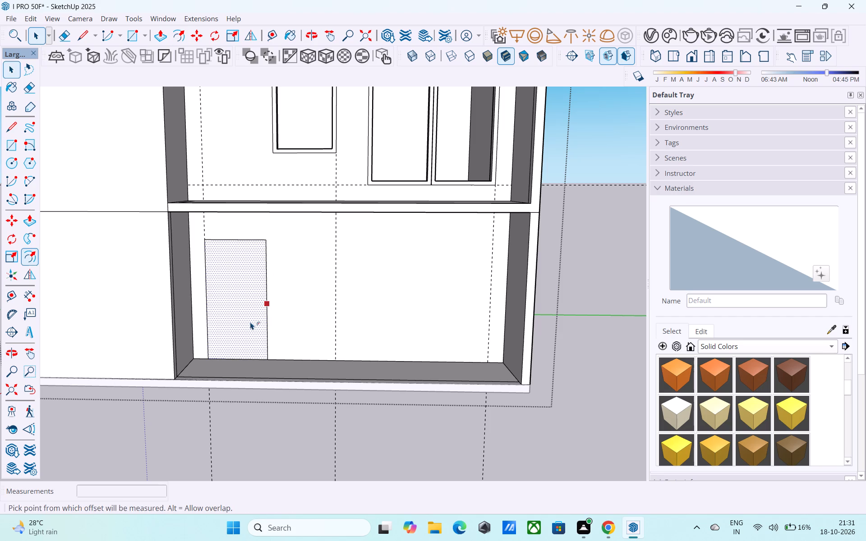
click(250, 322)
text(3")
key(Return)
key(space)
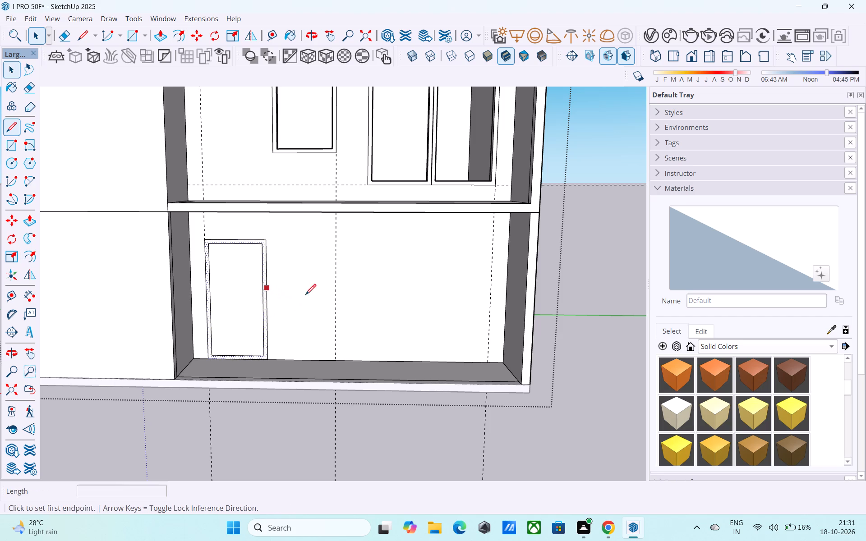
Place a vertical guide 2' from the middle guide, aligned with the upper double opening's edge nearest the single window.
key(l)
key(t)
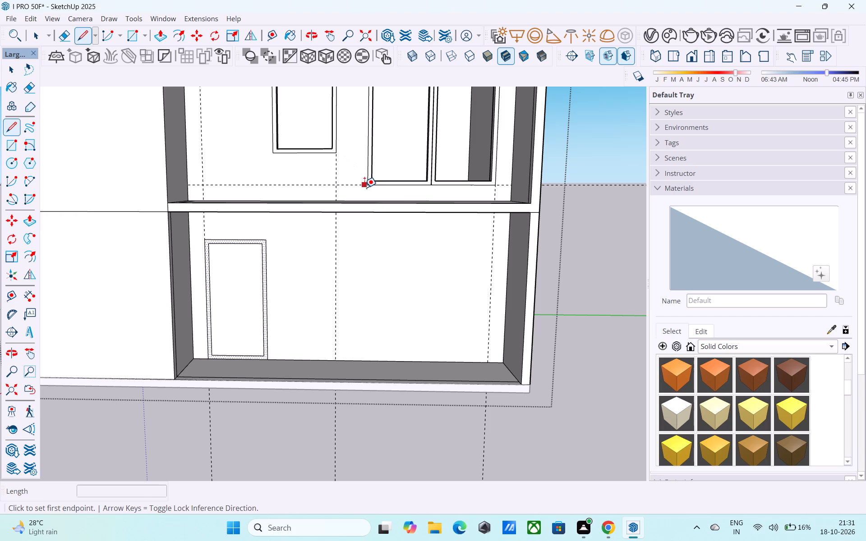
click(336, 179)
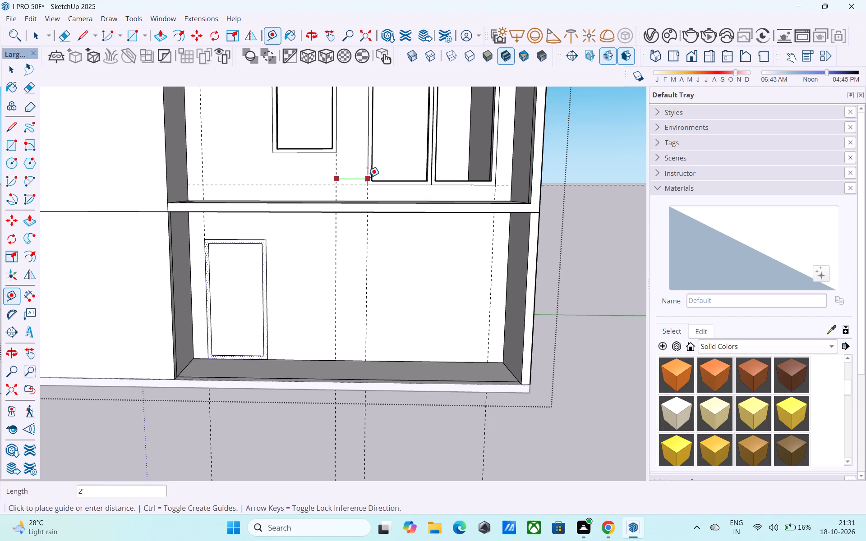
click(368, 177)
key(space)
Place a horizontal guide on the ground-floor wall 3' above the floor edge.
shift+middle_drag(355, 219, 342, 211)
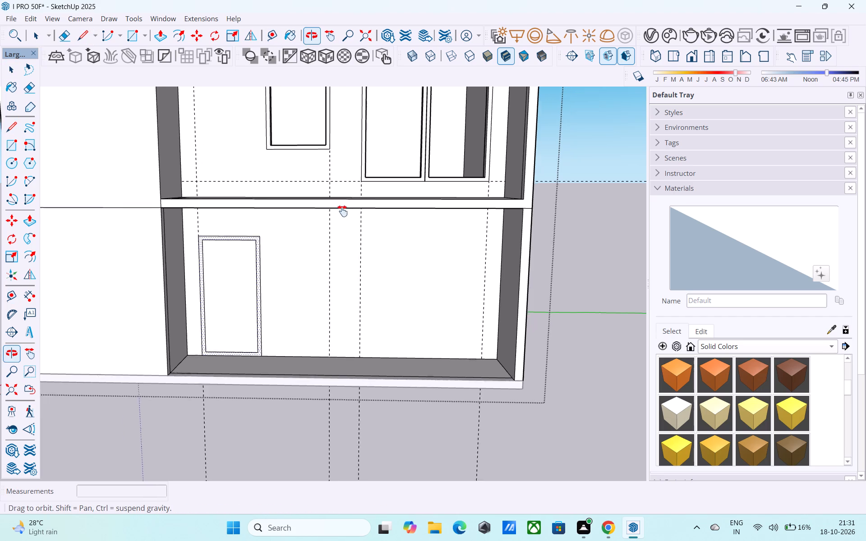
shift+middle_drag(342, 211, 325, 206)
key(t)
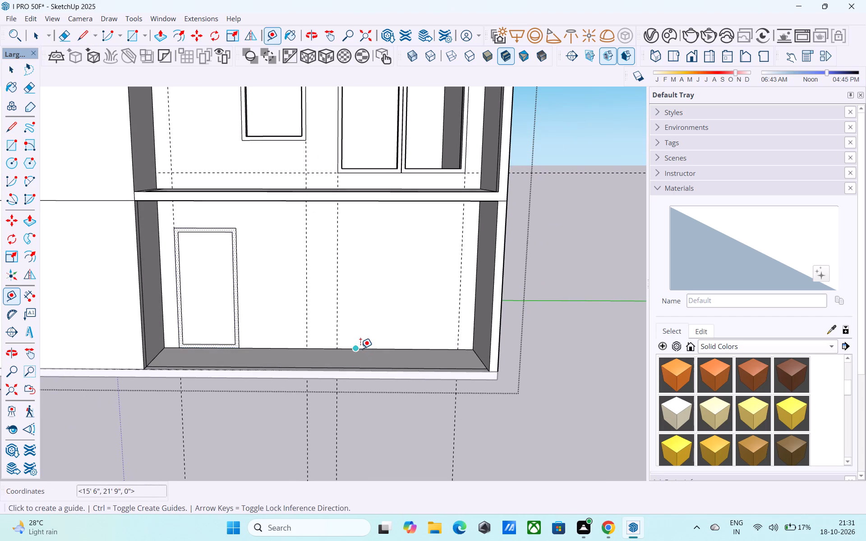
click(367, 347)
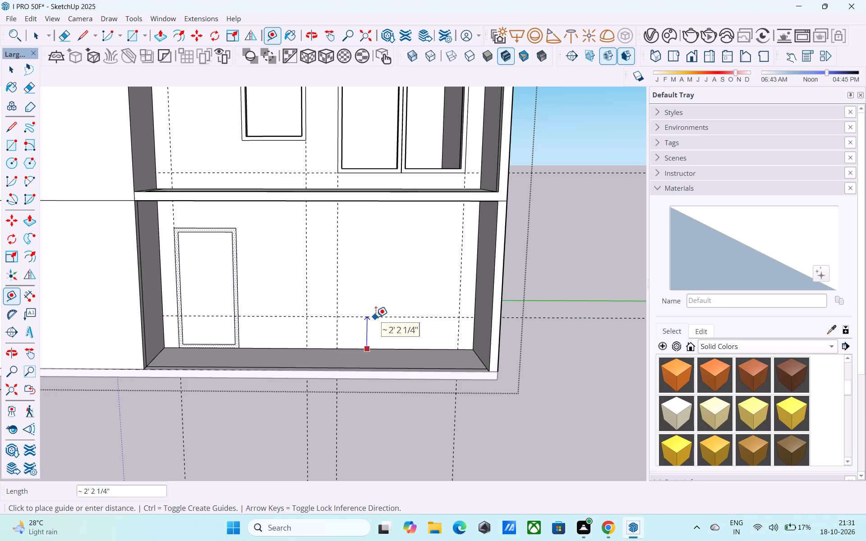
text(3')
key(Return)
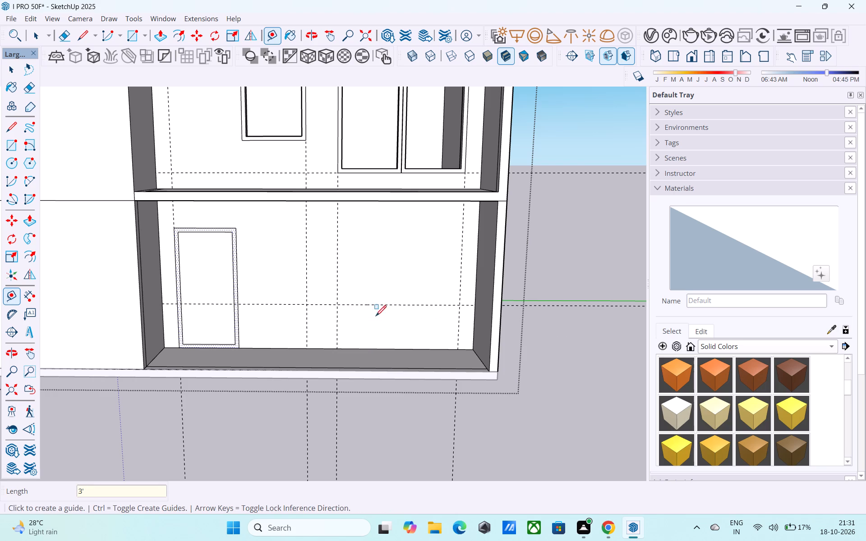
Draw a window rectangle from the guides' intersection, trying 6' by 6' and 5' by 6' before setting it to 6' wide by 5' high.
key(r)
click(338, 303)
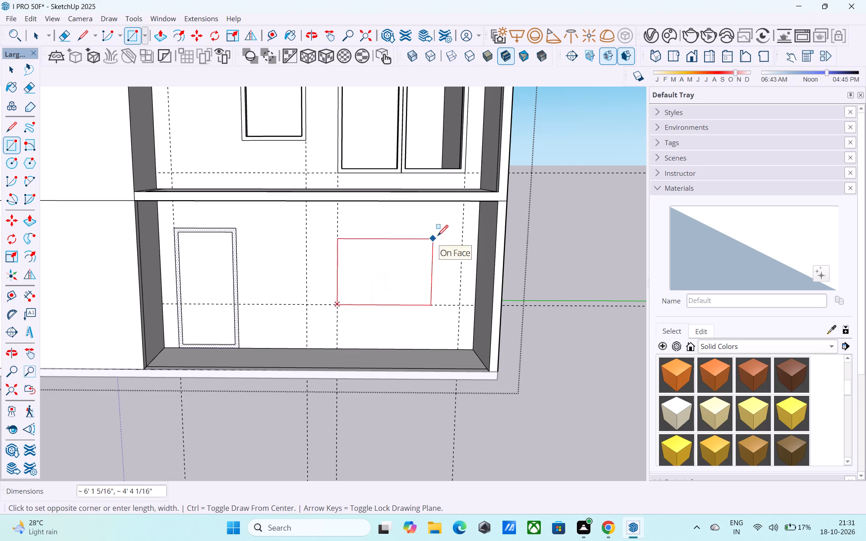
scroll(444, 232, down, 2)
middle_drag(444, 232, 430, 268)
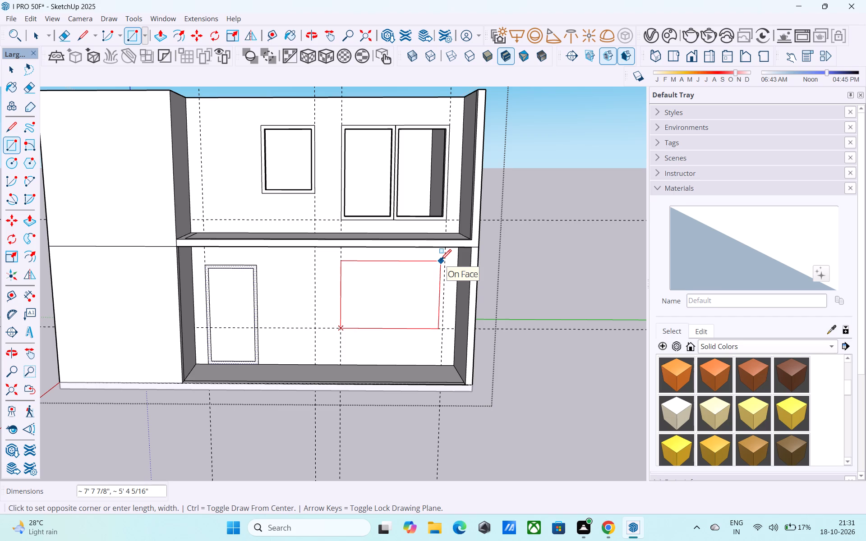
text(6',6')
key(Return)
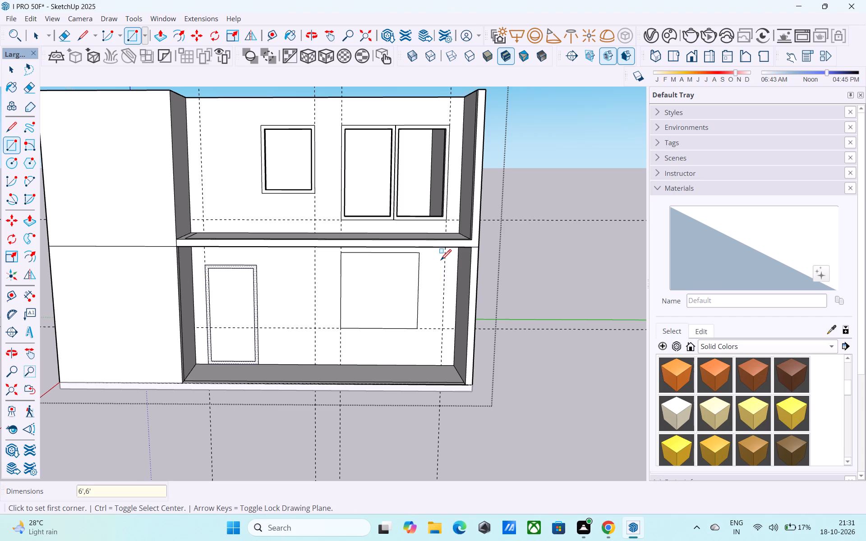
text(5',)
text(6')
key(Return)
text(6',5')
key(Return)
Offset the ground-floor window rectangle 3" inward to outline its frame.
key(space)
click(405, 303)
key(f)
click(404, 302)
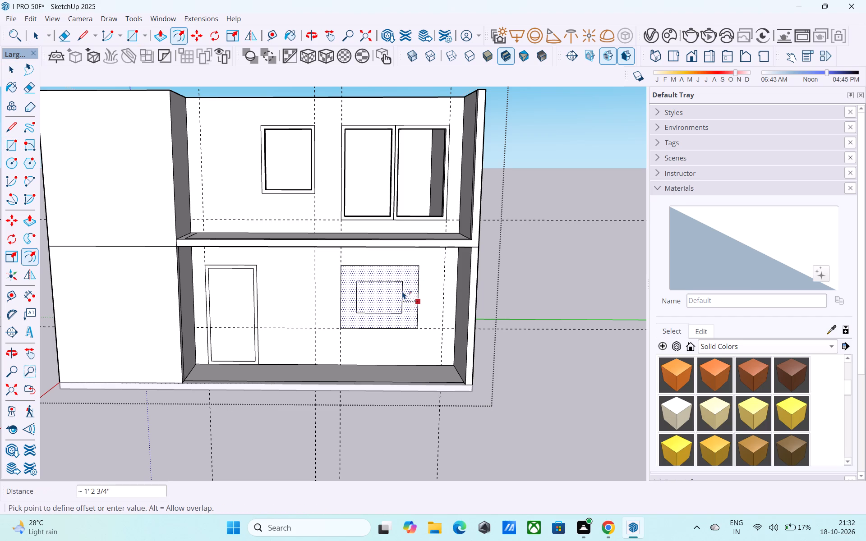
key(3)
key(shift+quotedbl)
key(Return)
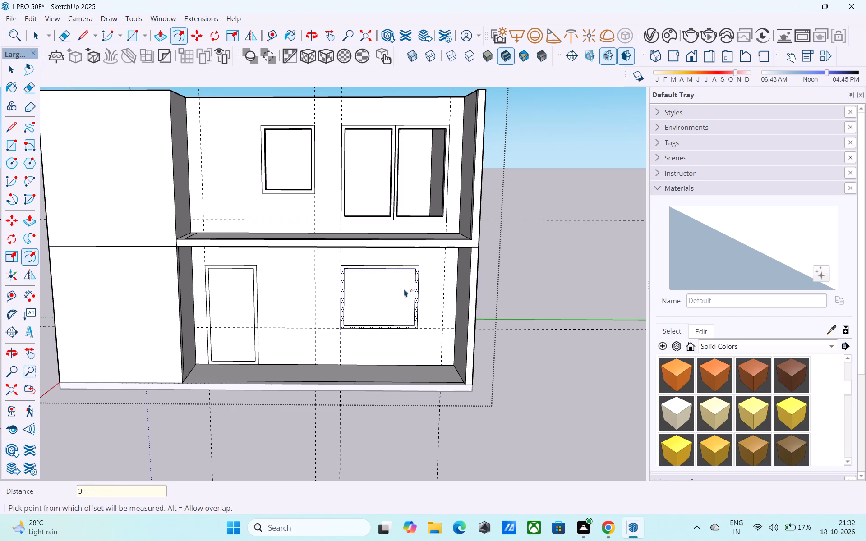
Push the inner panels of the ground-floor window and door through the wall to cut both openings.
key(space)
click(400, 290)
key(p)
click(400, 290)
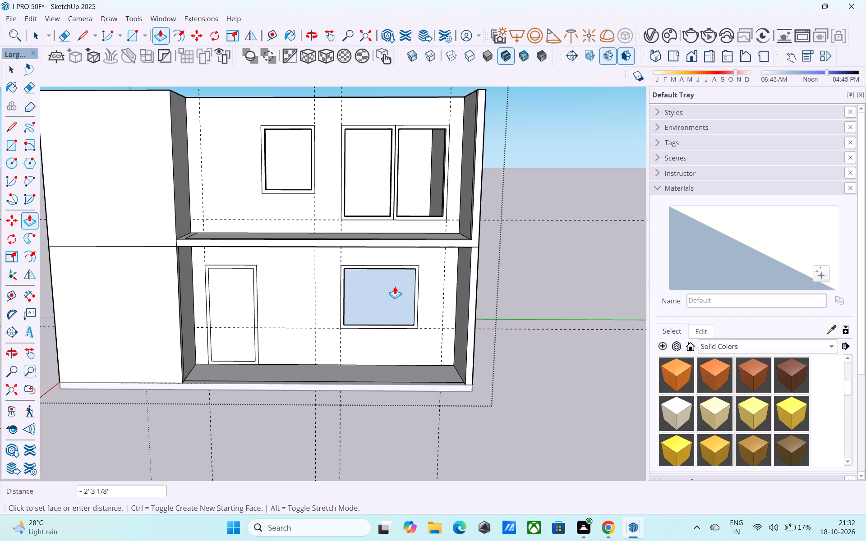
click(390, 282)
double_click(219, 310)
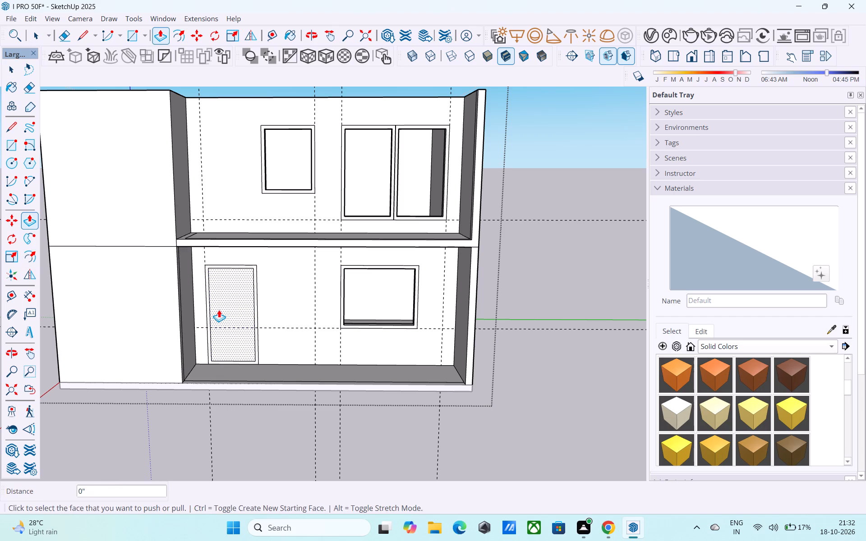
Examine the cut door and window openings on both floors from the front and from above.
scroll(221, 311, down, 7)
middle_drag(227, 321, 262, 337)
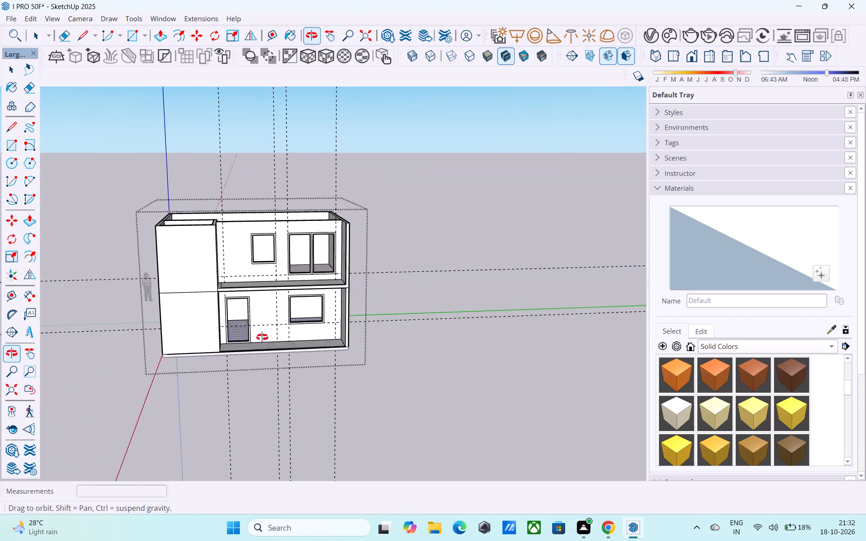
middle_drag(262, 337, 248, 402)
shift+middle_drag(265, 362, 345, 373)
scroll(387, 331, up, 3)
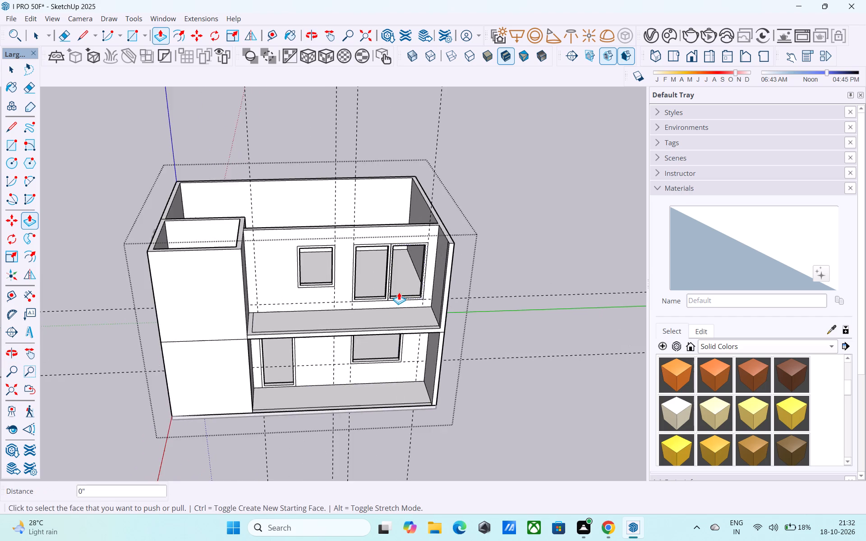
scroll(399, 292, up, 4)
shift+middle_drag(397, 295, 354, 281)
middle_drag(315, 324, 330, 332)
middle_drag(329, 335, 317, 327)
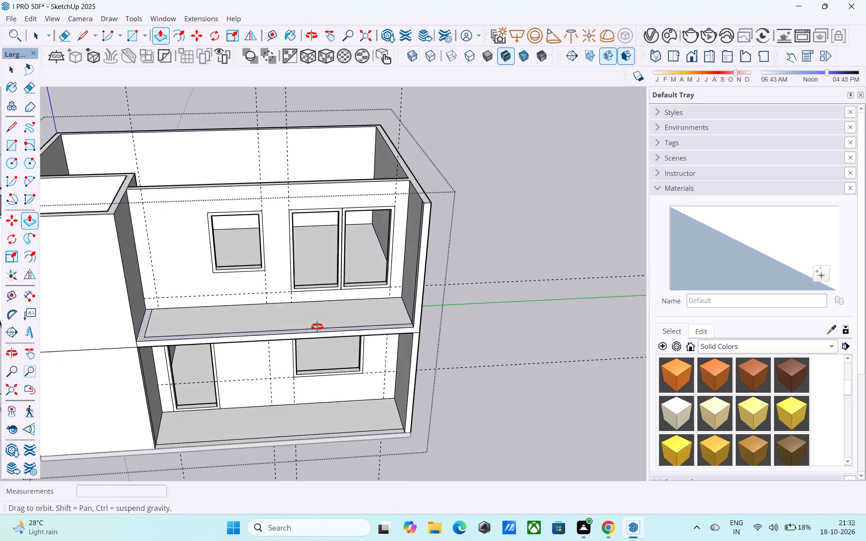
middle_drag(317, 327, 317, 327)
Close the ground-floor door and window openings by pushing their side faces across to the opposite frame edges.
key(space)
middle_drag(234, 380, 415, 326)
scroll(321, 353, up, 4)
middle_drag(325, 356, 314, 355)
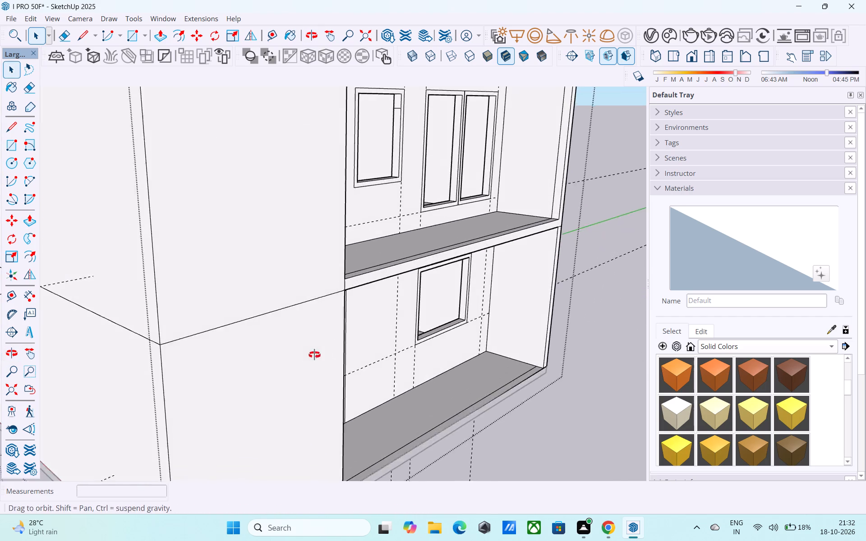
middle_drag(314, 355, 250, 350)
scroll(254, 351, up, 6)
click(334, 349)
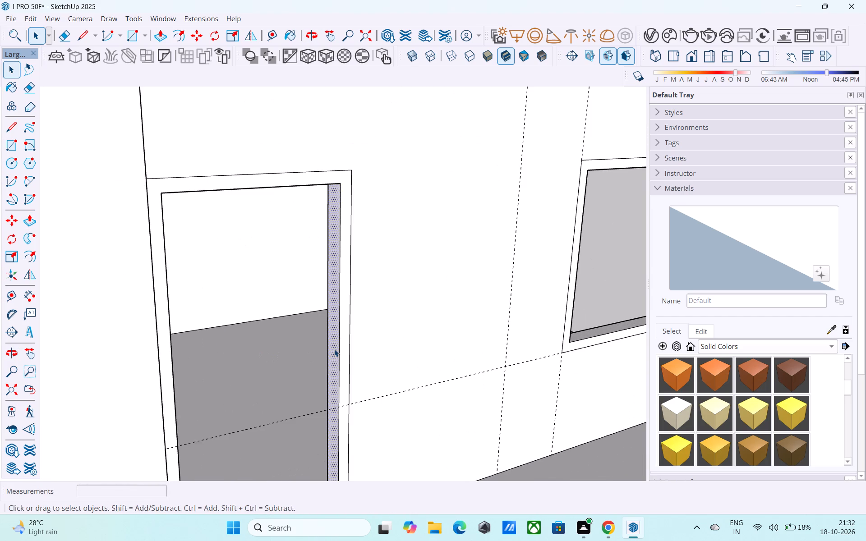
key(p)
click(334, 349)
click(158, 210)
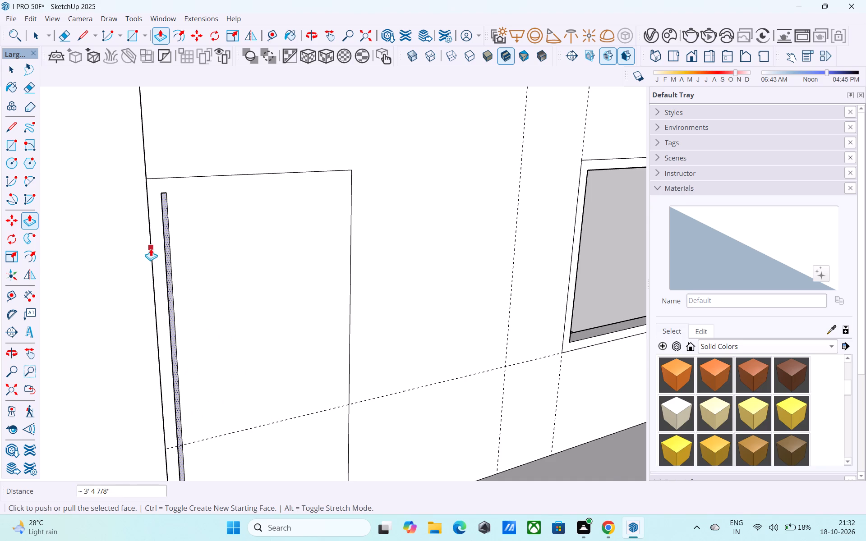
scroll(160, 245, up, 2)
click(170, 242)
click(161, 245)
scroll(123, 267, down, 5)
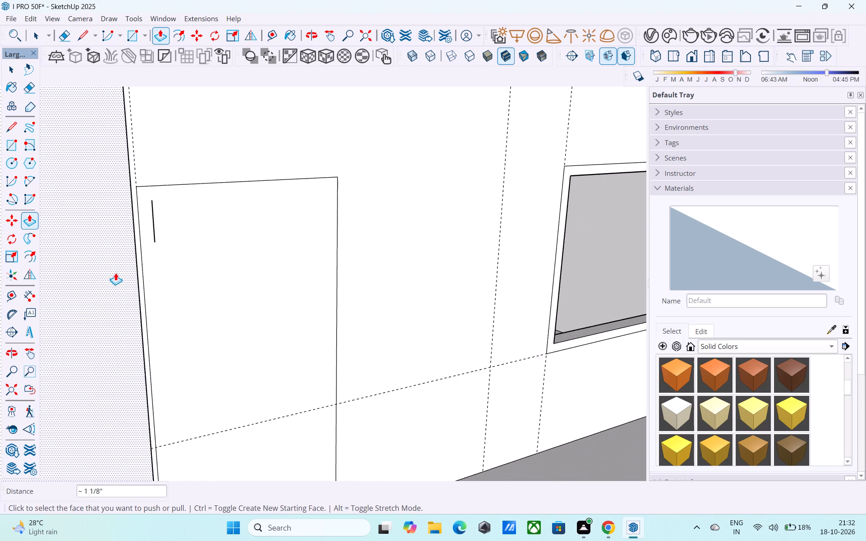
scroll(115, 273, down, 7)
click(546, 247)
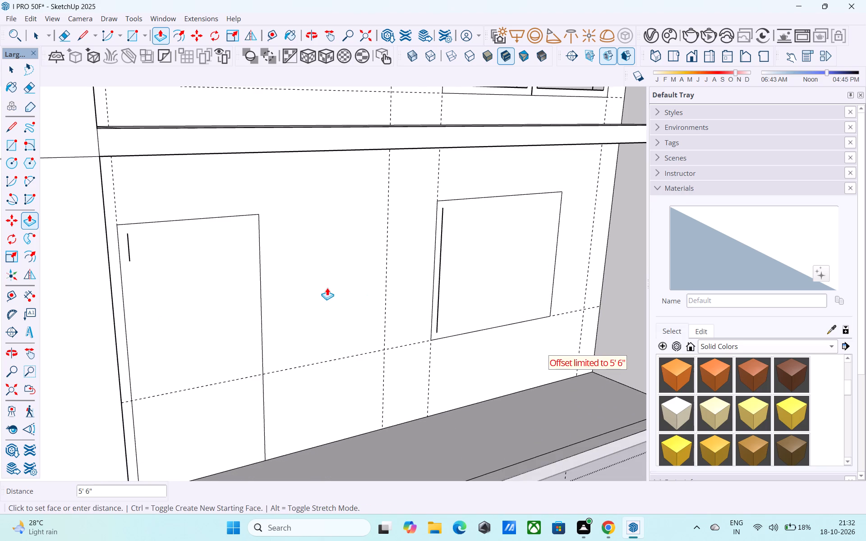
click(327, 288)
Close the upper-floor double opening and single window opening by pushing their side faces across with Push/Pull.
scroll(332, 291, down, 4)
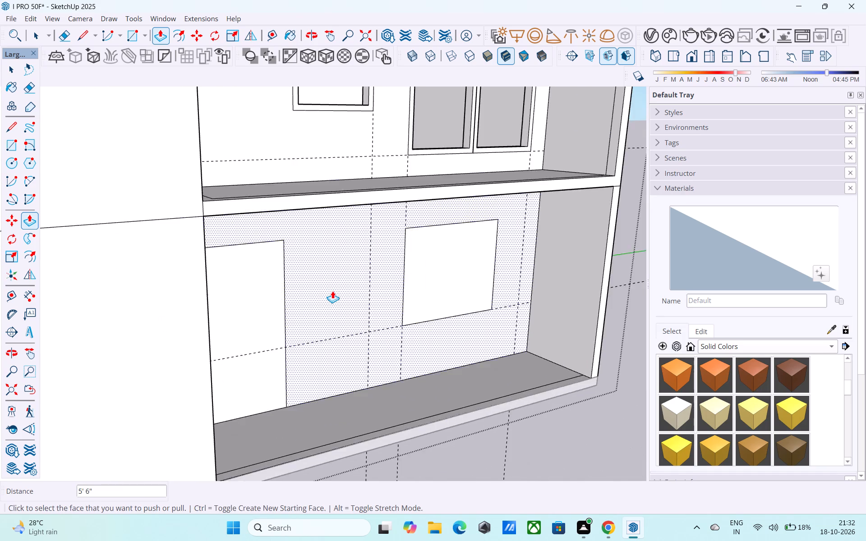
shift+middle_drag(332, 291, 313, 508)
shift+middle_drag(461, 360, 475, 385)
scroll(530, 321, up, 3)
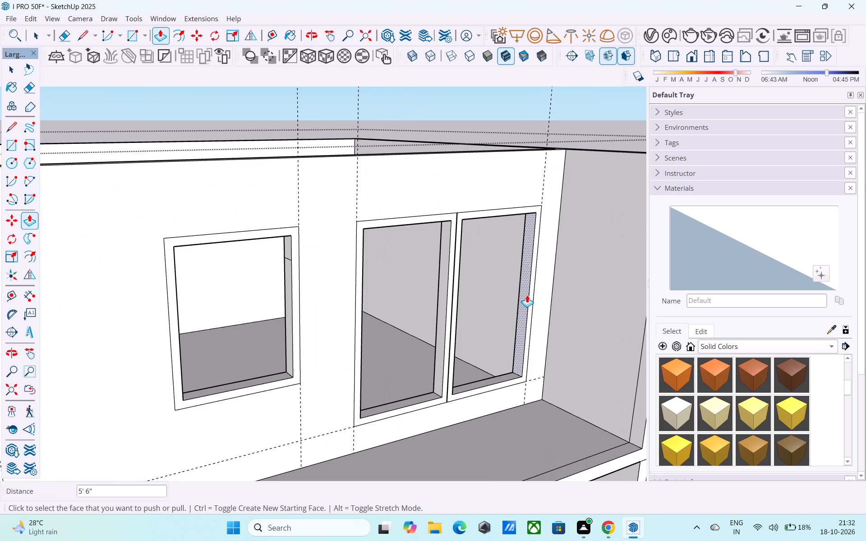
click(527, 295)
click(453, 237)
click(447, 252)
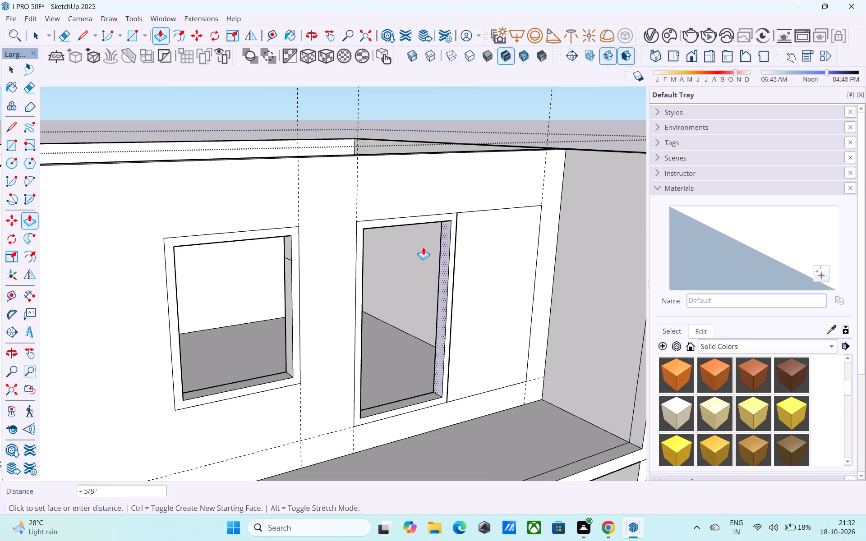
click(363, 226)
click(287, 285)
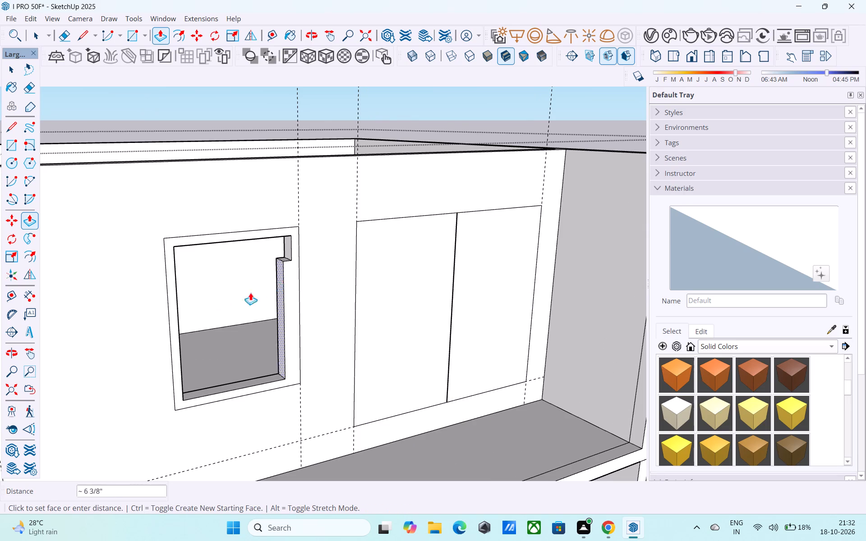
click(167, 266)
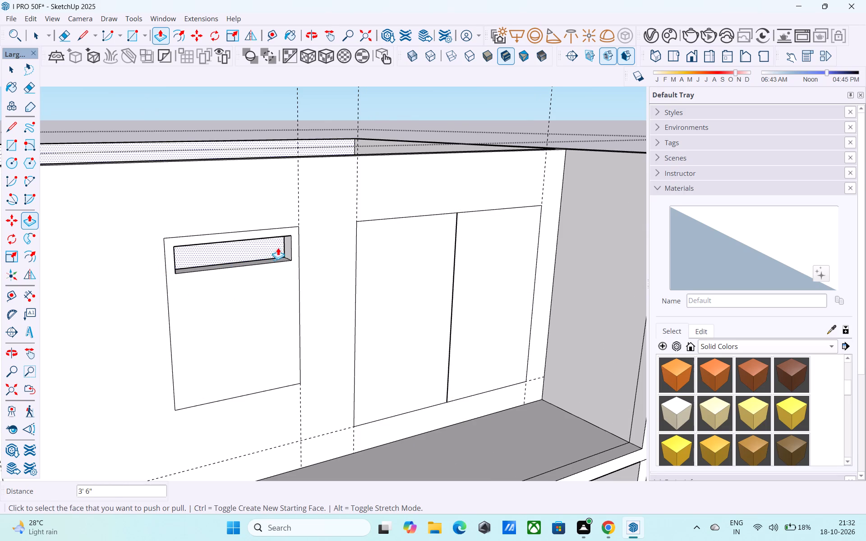
click(287, 246)
click(79, 242)
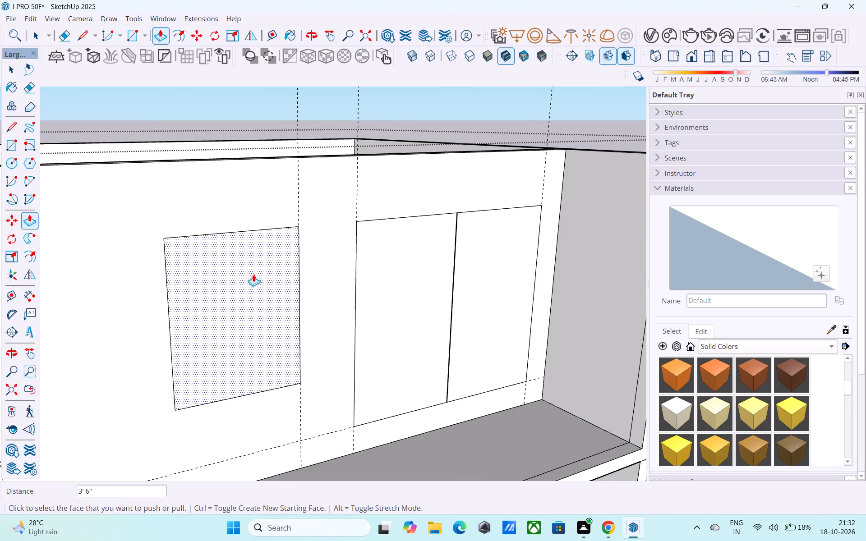
Erase the dividing line in the middle of the upper-floor double opening's outline.
scroll(278, 282, down, 4)
scroll(346, 312, down, 2)
middle_drag(346, 312, 246, 340)
scroll(264, 331, up, 2)
middle_drag(294, 315, 300, 319)
key(e)
click(300, 319)
scroll(303, 326, down, 4)
key(space)
Push the top face of the upper-storey walls down to the floor slab, keeping the taller corner block.
scroll(306, 333, down, 2)
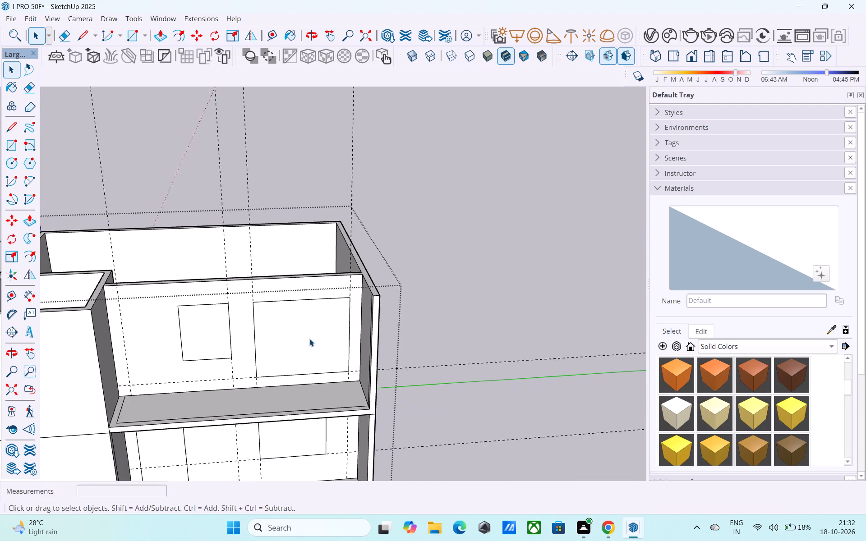
scroll(309, 339, down, 1)
middle_drag(310, 339, 308, 376)
scroll(308, 376, down, 8)
middle_drag(309, 376, 318, 268)
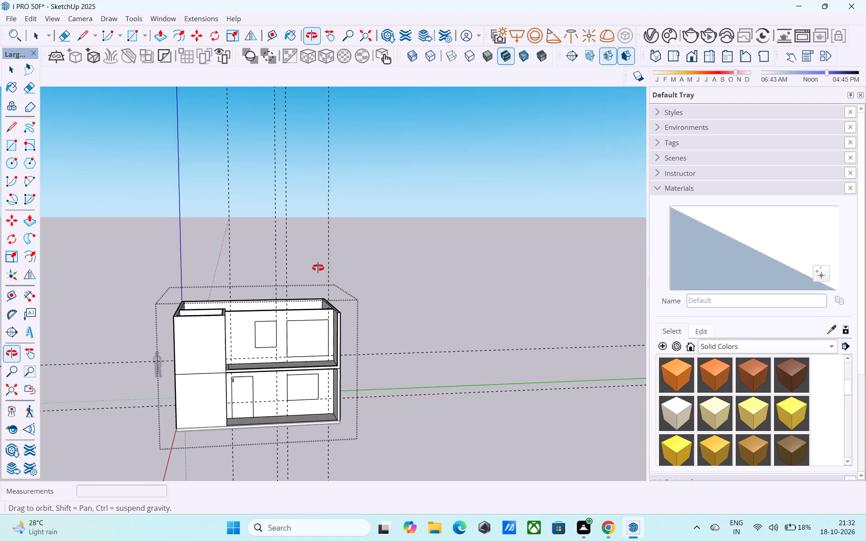
middle_drag(318, 268, 303, 412)
shift+middle_drag(303, 410, 299, 400)
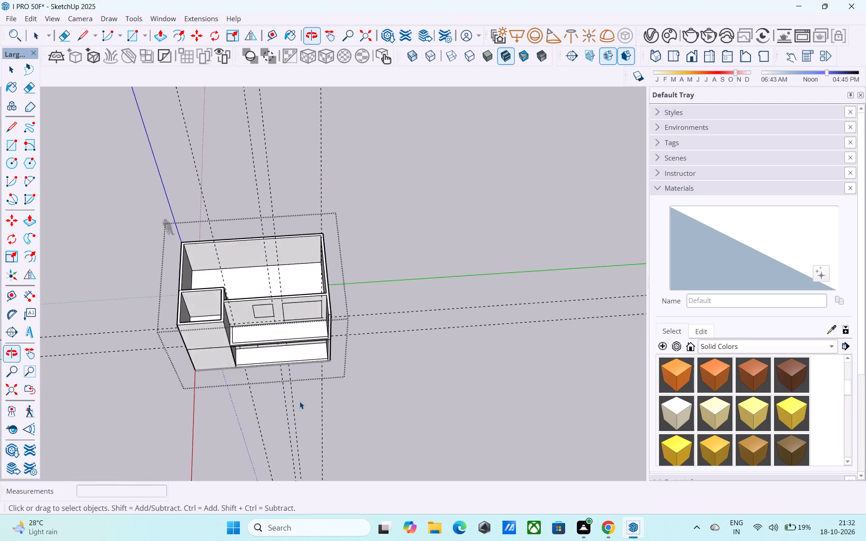
scroll(321, 289, up, 9)
click(334, 301)
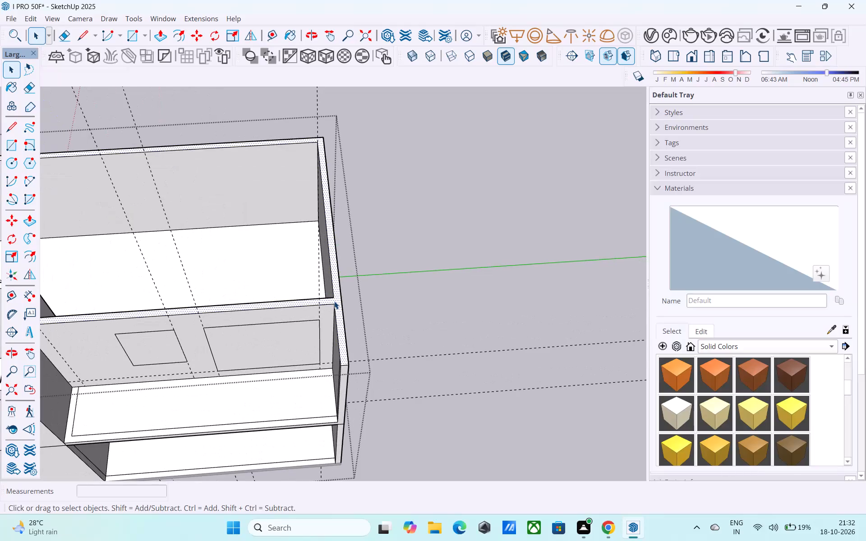
key(p)
click(334, 301)
click(327, 385)
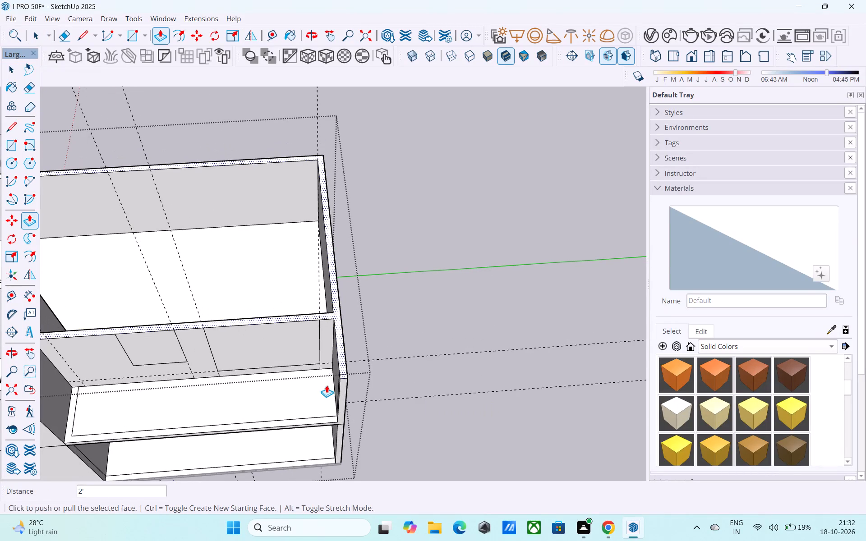
click(333, 328)
click(312, 415)
click(330, 340)
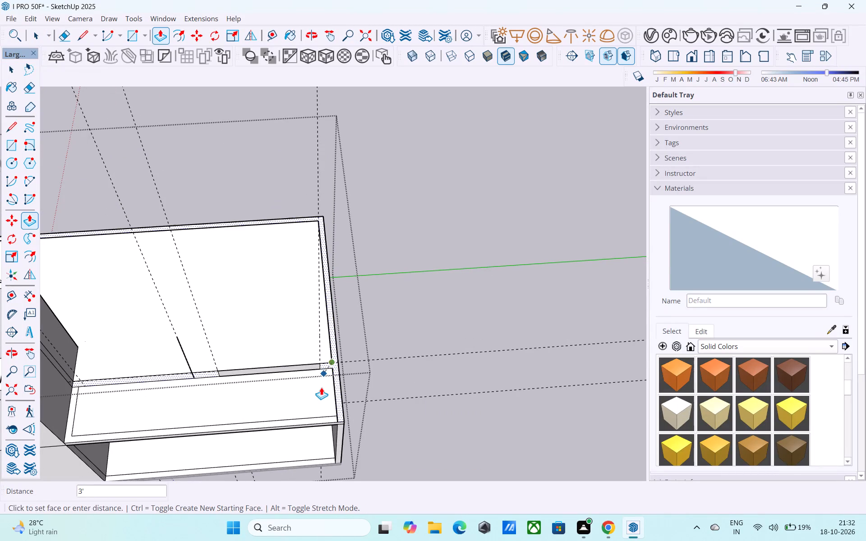
click(320, 392)
Erase the leftover wall edges, opening outlines and crossing guides from the top of the upper floor slab.
key(e)
drag(302, 378, 292, 329)
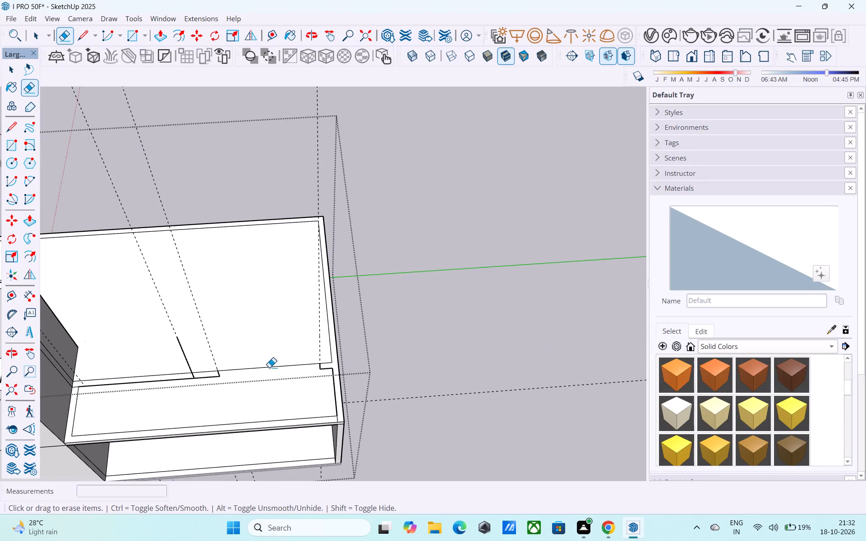
drag(214, 393, 189, 350)
drag(183, 384, 219, 289)
drag(142, 377, 140, 387)
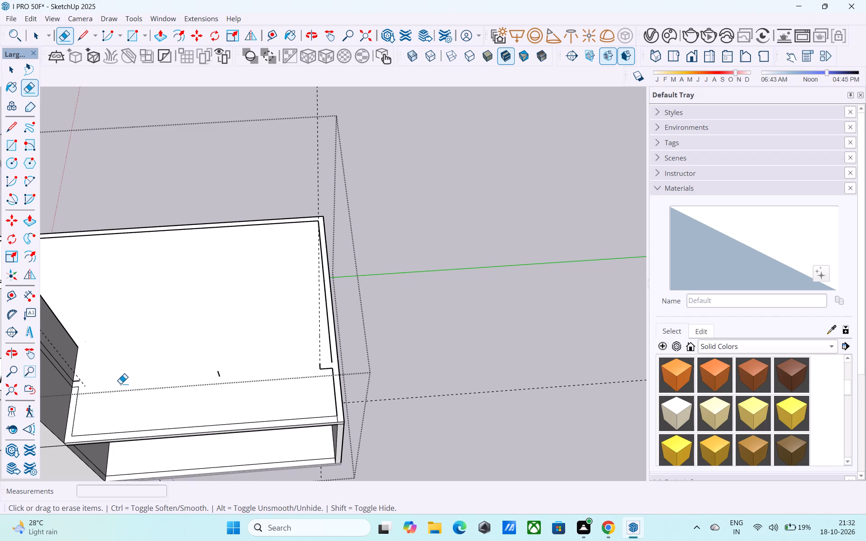
drag(78, 381, 74, 397)
drag(82, 393, 88, 401)
drag(74, 394, 90, 412)
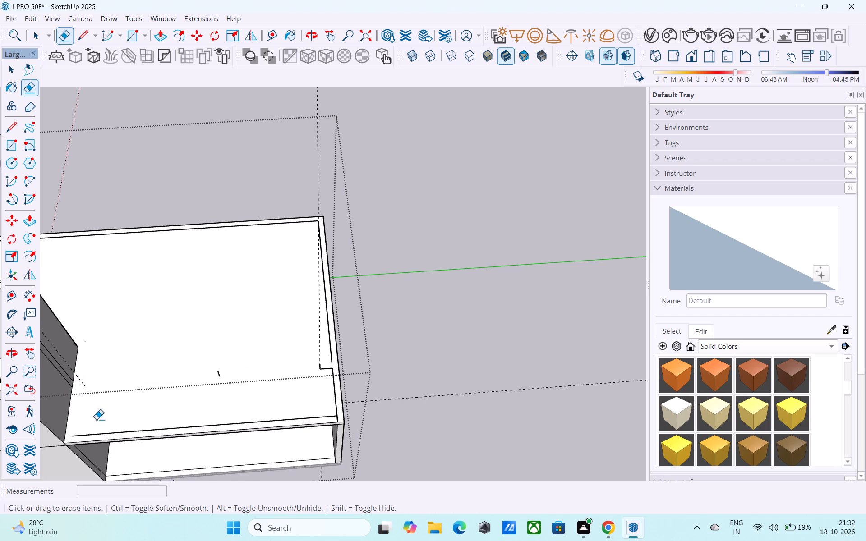
drag(216, 378, 227, 372)
drag(332, 355, 321, 388)
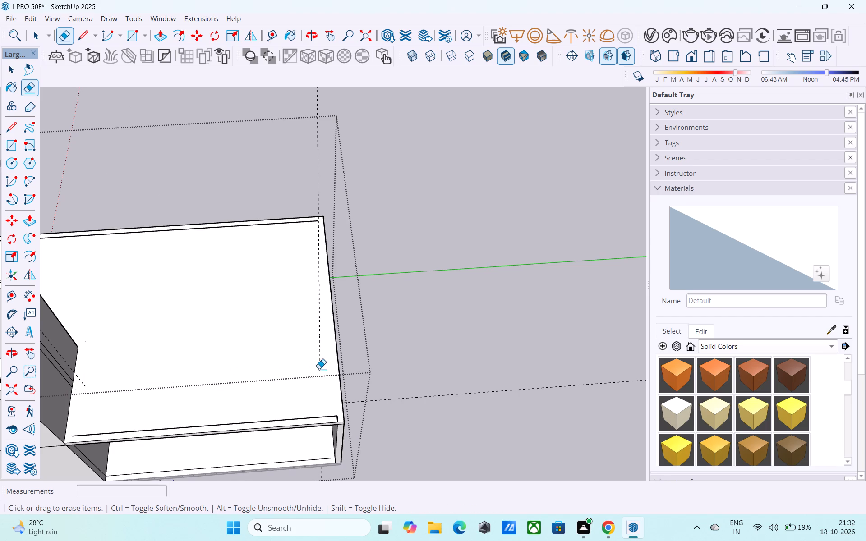
drag(322, 366, 307, 357)
scroll(318, 375, down, 3)
key(space)
Copy the slab's outer end edge 8' inward across the slab top, toward the corner block.
middle_drag(318, 375, 333, 264)
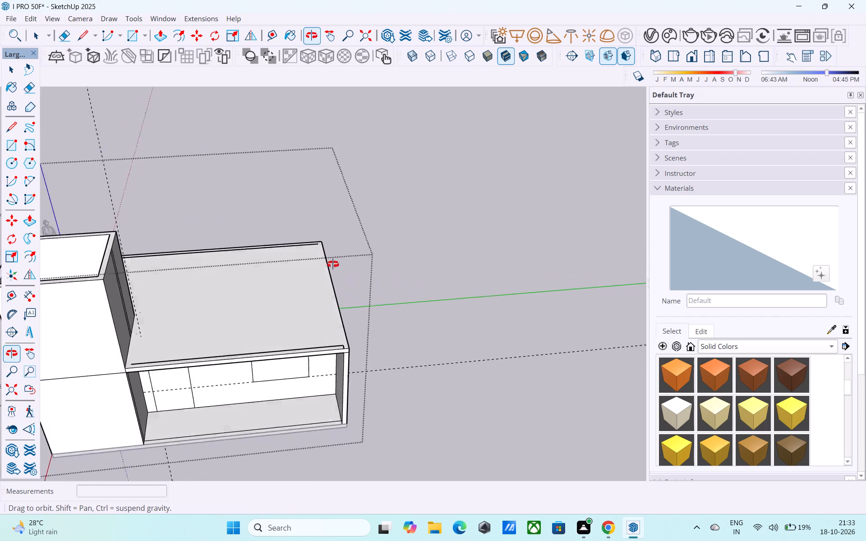
middle_drag(333, 264, 304, 224)
scroll(293, 310, up, 5)
middle_drag(291, 309, 332, 366)
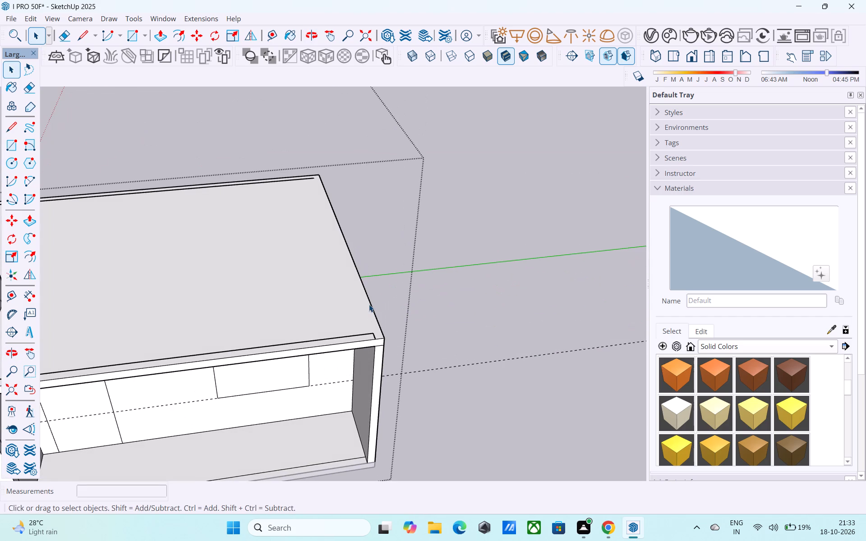
click(371, 305)
key(m)
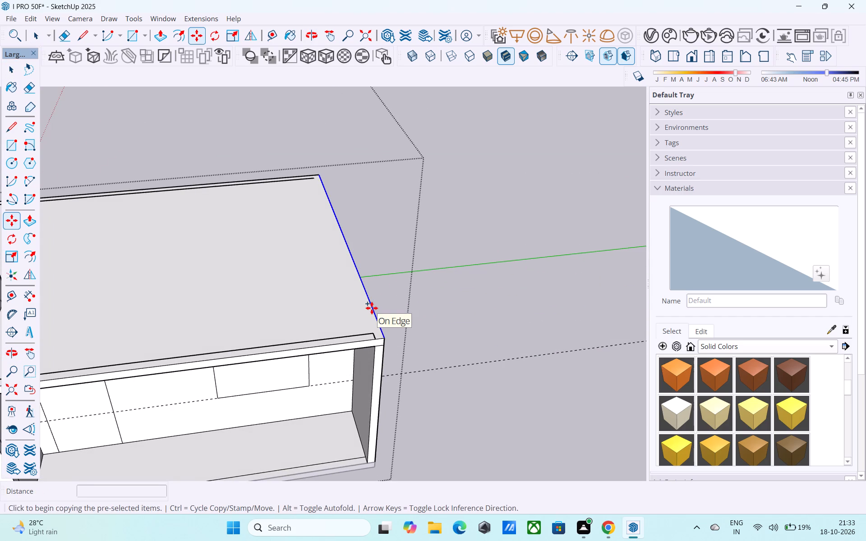
click(372, 311)
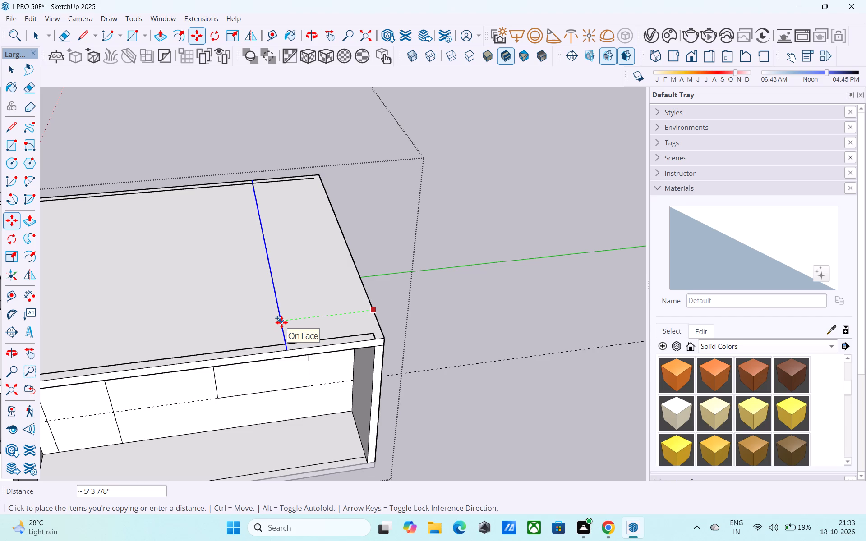
text(8')
key(Return)
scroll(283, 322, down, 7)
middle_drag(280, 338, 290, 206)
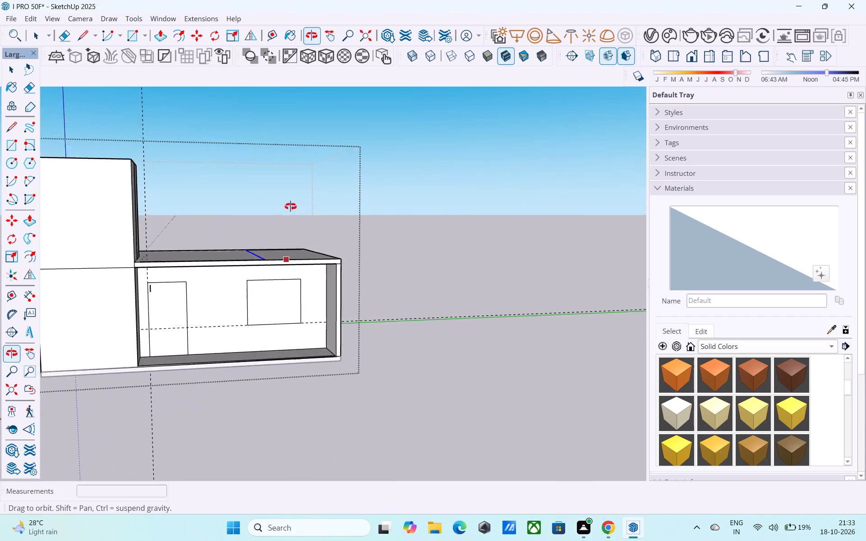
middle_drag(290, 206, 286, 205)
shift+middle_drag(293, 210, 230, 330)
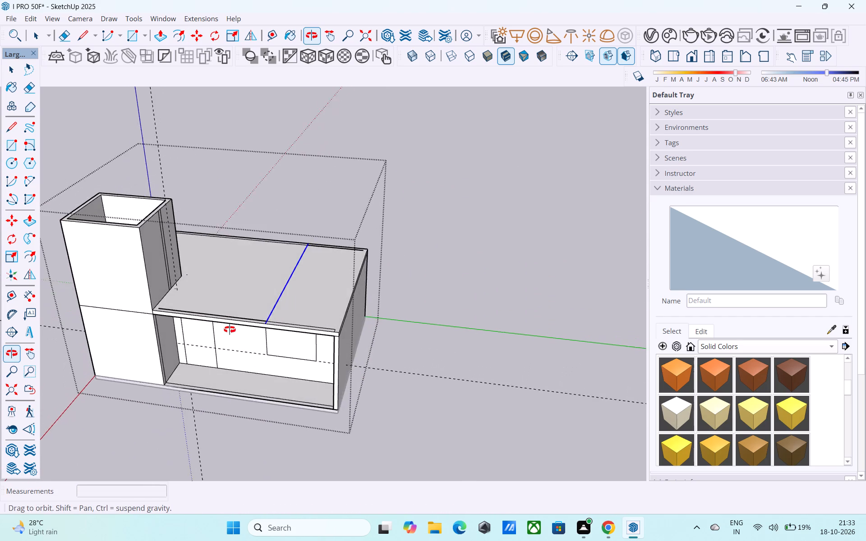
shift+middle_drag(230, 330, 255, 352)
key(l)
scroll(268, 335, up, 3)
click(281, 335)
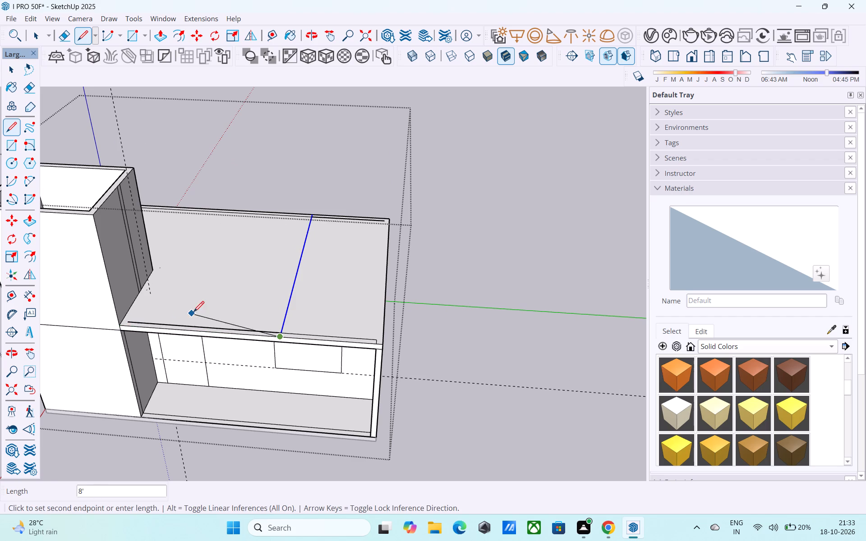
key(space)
Copy the 8' cross line on the upper slab 6" toward the slab's outer end, forming a narrow strip.
scroll(196, 313, down, 3)
middle_drag(203, 317, 251, 368)
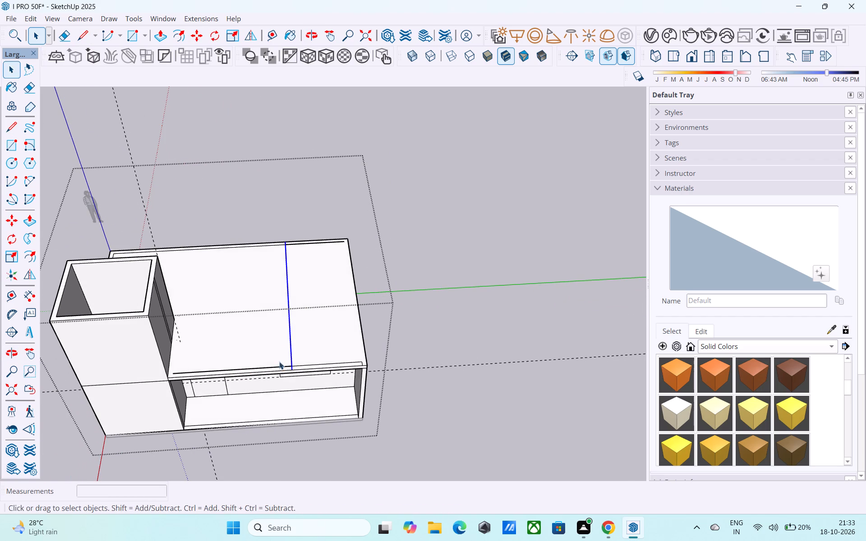
key(m)
scroll(286, 361, up, 4)
click(293, 377)
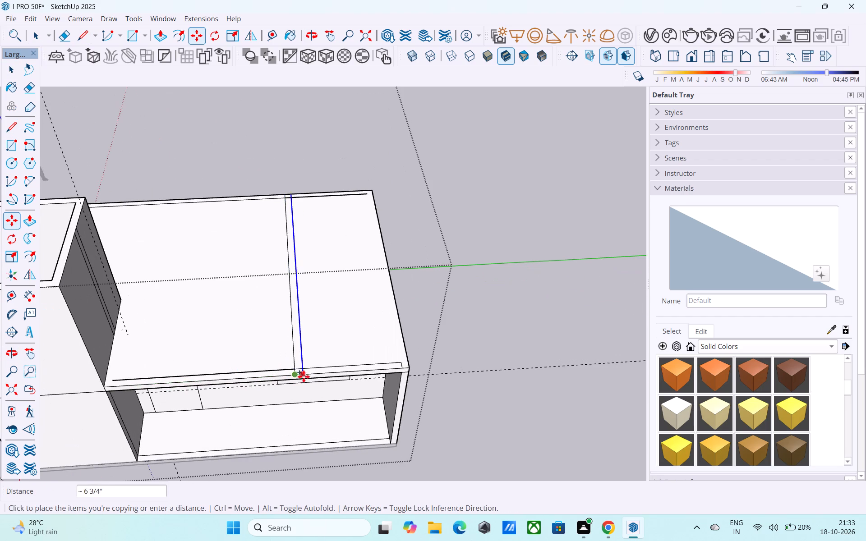
text(6")
key(Return)
Erase the wall-thickness line segments that cross the 6" strip near both long edges of the slab.
key(e)
scroll(295, 382, up, 9)
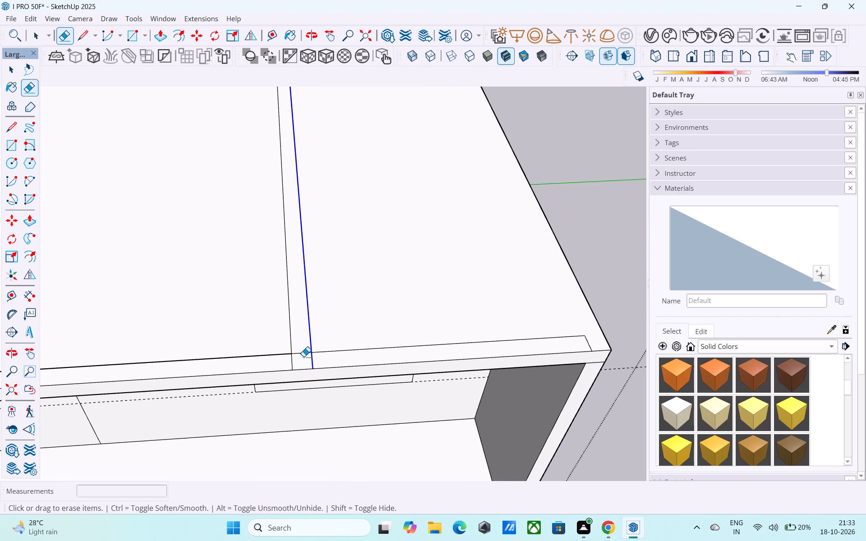
click(304, 355)
scroll(287, 275, down, 6)
shift+middle_drag(275, 128, 226, 320)
scroll(231, 294, up, 2)
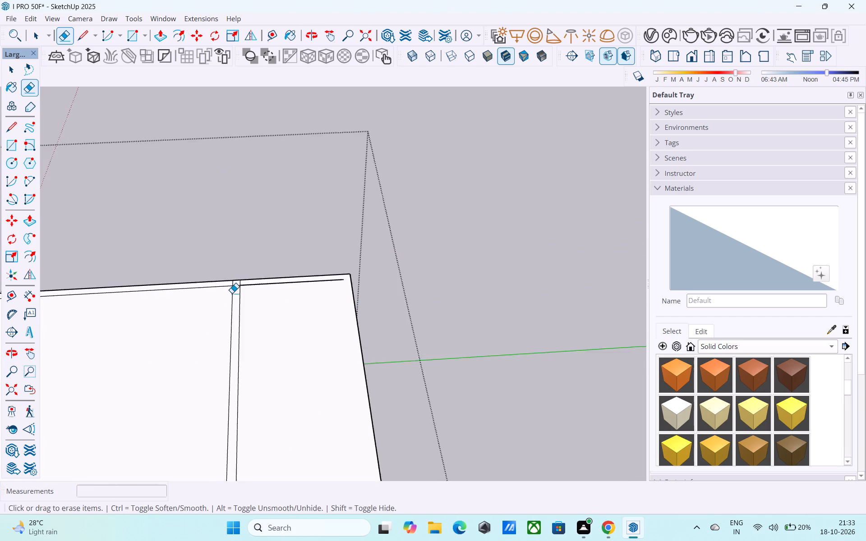
scroll(232, 293, up, 8)
drag(242, 274, 235, 325)
drag(280, 266, 282, 287)
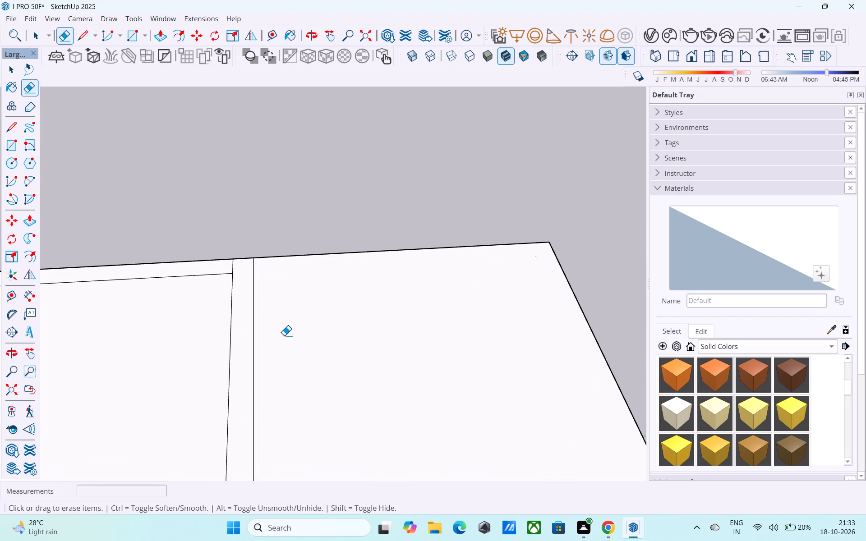
Push the 6" strip down 6" to cut a groove across the upper slab.
scroll(283, 353, down, 4)
shift+middle_drag(279, 384, 281, 129)
shift+scroll(280, 141, down, 8)
shift+middle_drag(289, 293, 289, 238)
key(space)
click(272, 270)
key(p)
click(274, 273)
click(278, 355)
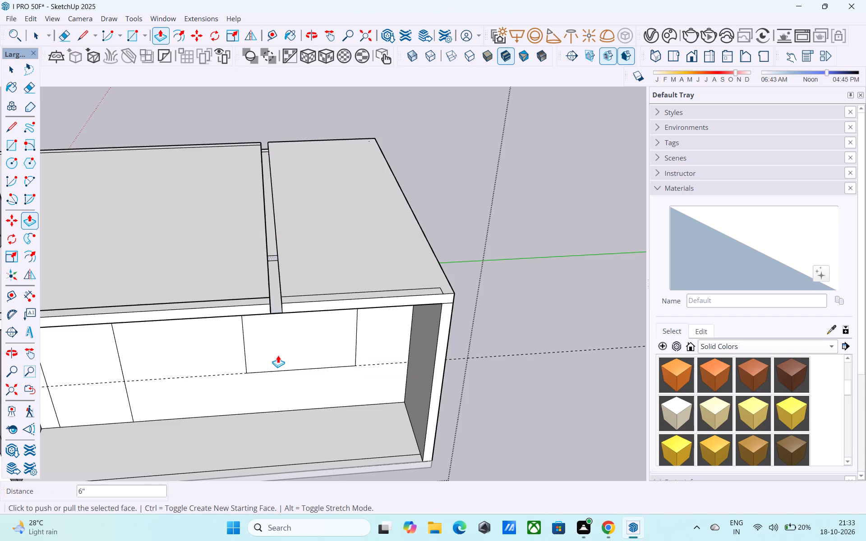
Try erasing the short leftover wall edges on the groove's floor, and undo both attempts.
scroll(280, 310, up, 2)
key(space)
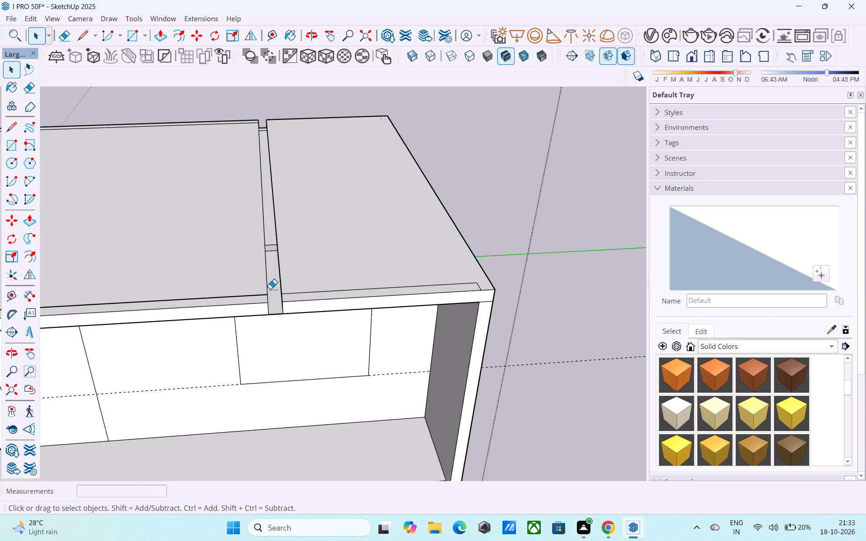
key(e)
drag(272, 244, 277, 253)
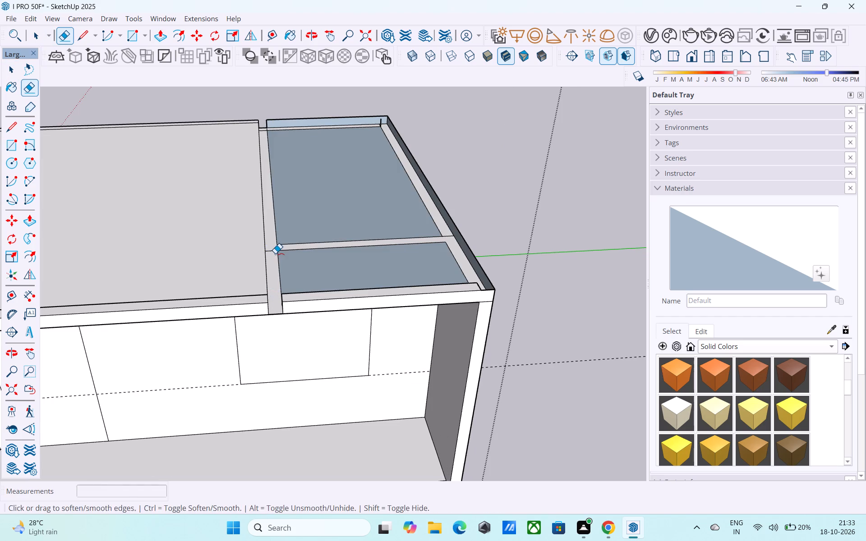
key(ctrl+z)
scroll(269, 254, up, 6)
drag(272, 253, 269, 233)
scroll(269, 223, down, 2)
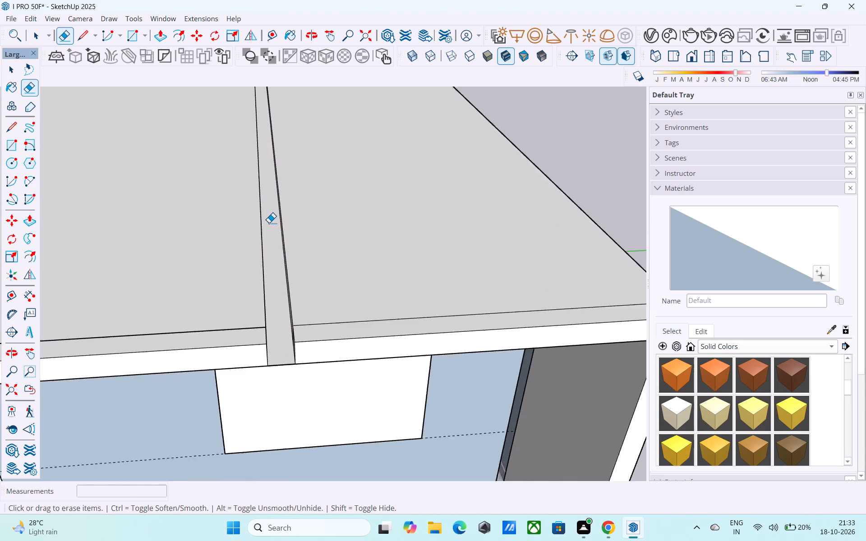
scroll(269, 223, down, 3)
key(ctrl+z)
Erase the short edge that divides the groove's outer side face near the open long side.
scroll(270, 236, down, 3)
middle_drag(269, 252, 254, 156)
key(space)
middle_drag(269, 258, 259, 188)
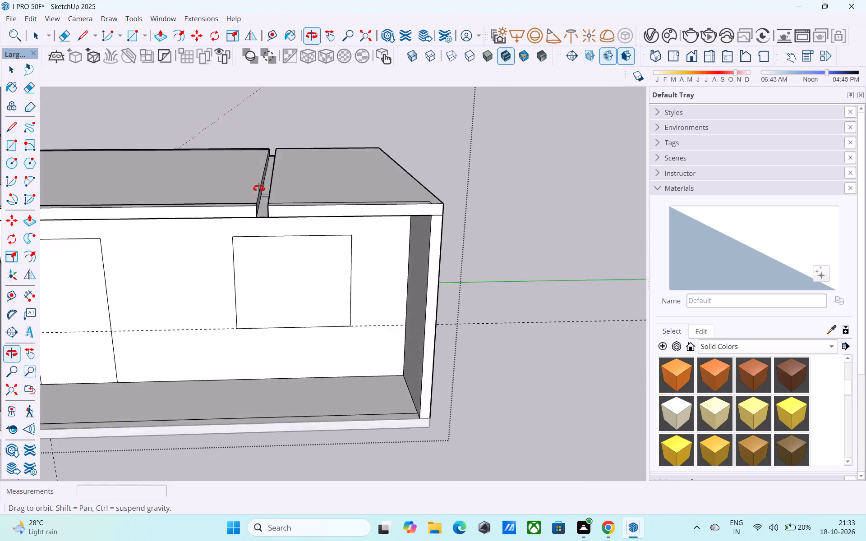
middle_drag(259, 188, 266, 151)
middle_drag(261, 174, 263, 200)
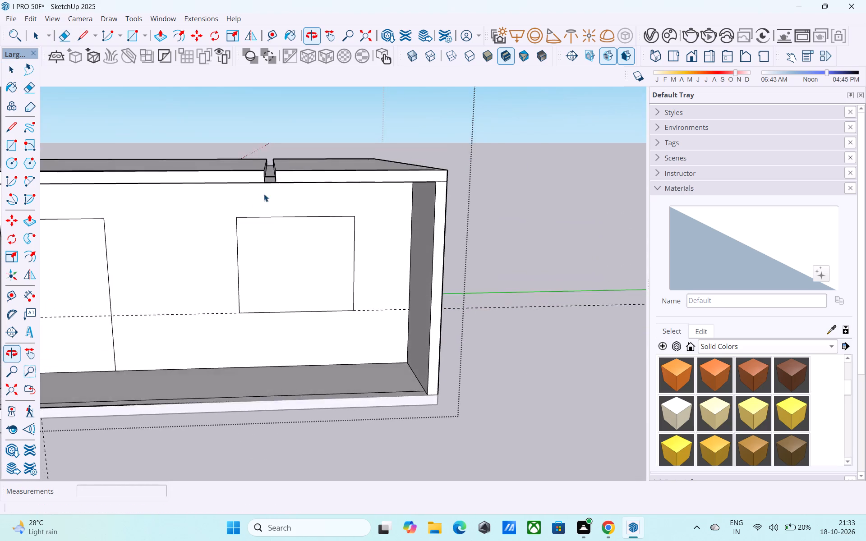
scroll(270, 182, up, 15)
middle_drag(271, 181, 252, 282)
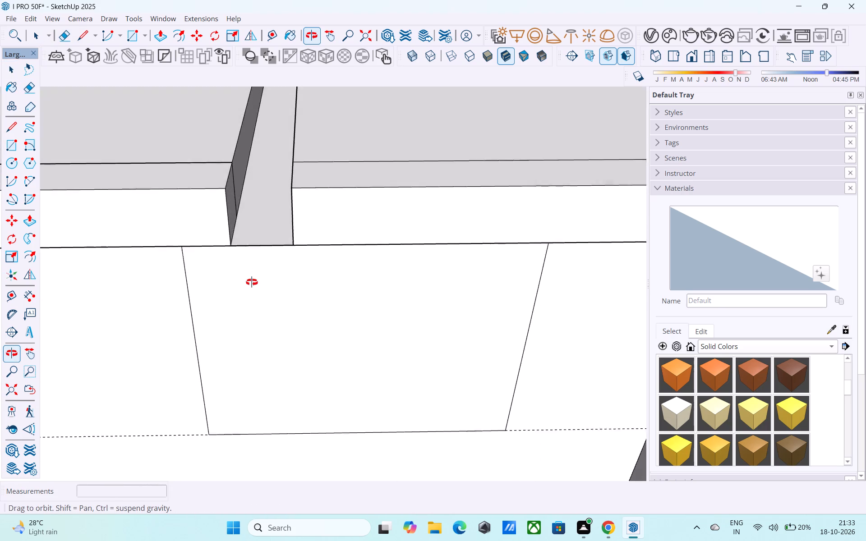
middle_drag(252, 282, 295, 238)
click(301, 188)
key(e)
click(301, 188)
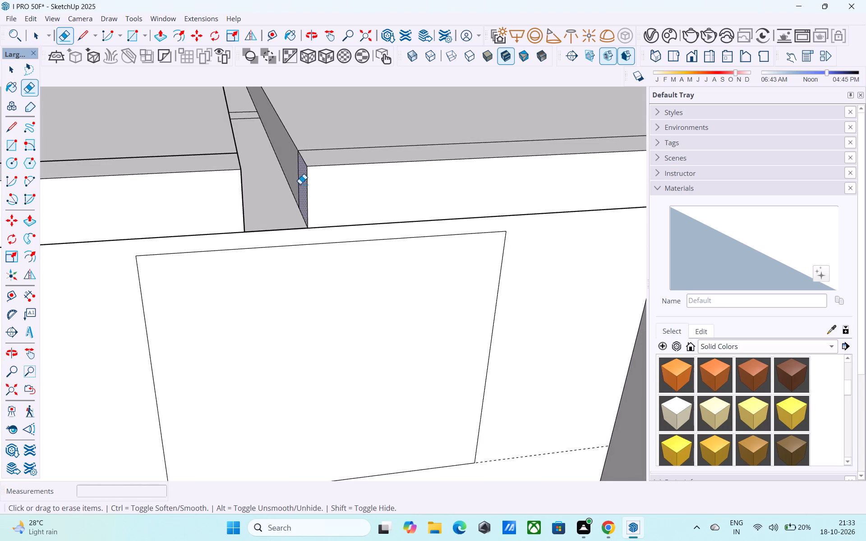
drag(300, 183, 290, 177)
Push the groove's outer side face about 7' toward the building end to remove the slab layer there.
scroll(290, 178, down, 2)
shift+middle_drag(293, 182, 298, 395)
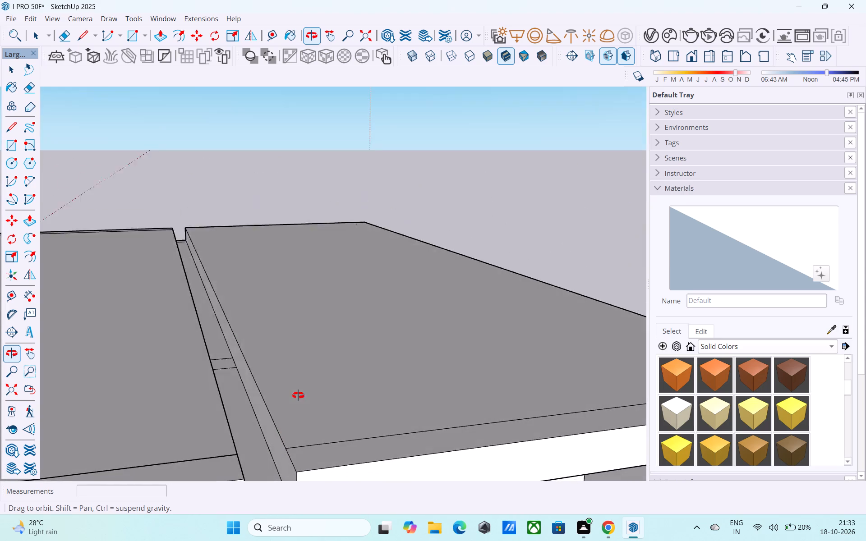
shift+middle_drag(298, 395, 316, 284)
key(space)
click(304, 329)
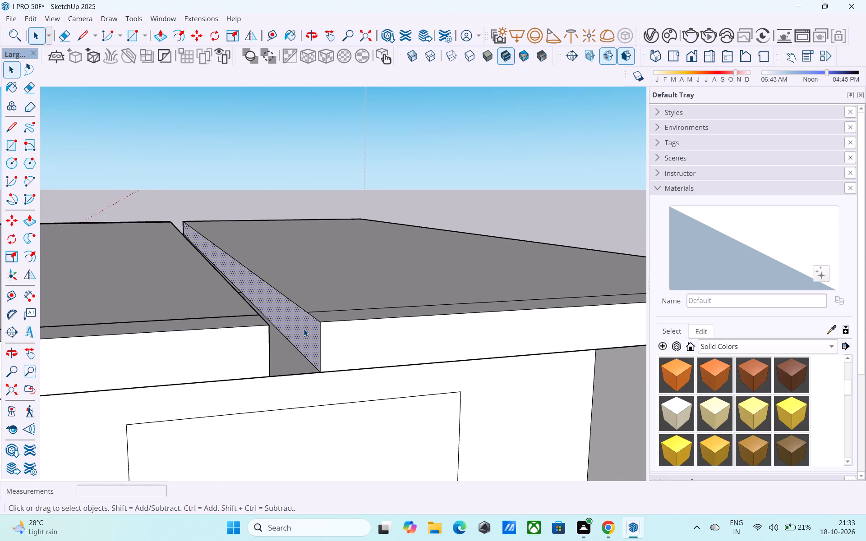
key(p)
click(304, 329)
scroll(311, 327, down, 5)
middle_drag(311, 327, 148, 330)
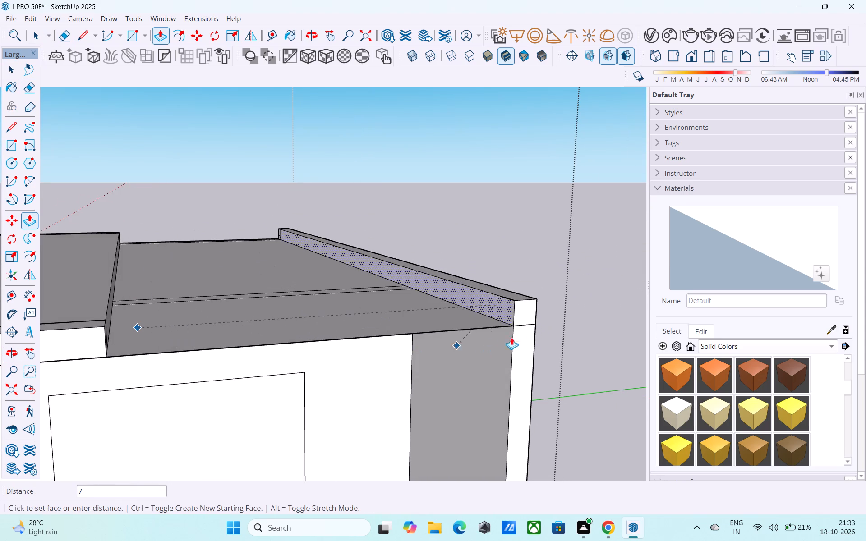
click(526, 333)
Erase the leftover slab strip pieces and the stray upright edge standing above the end wall.
key(e)
drag(519, 295, 514, 276)
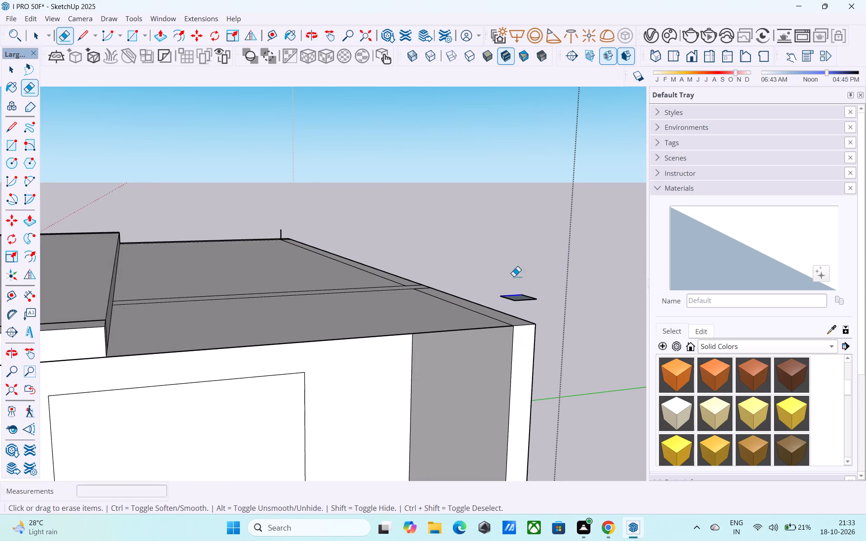
drag(514, 276, 511, 261)
drag(509, 302, 509, 286)
drag(522, 301, 523, 289)
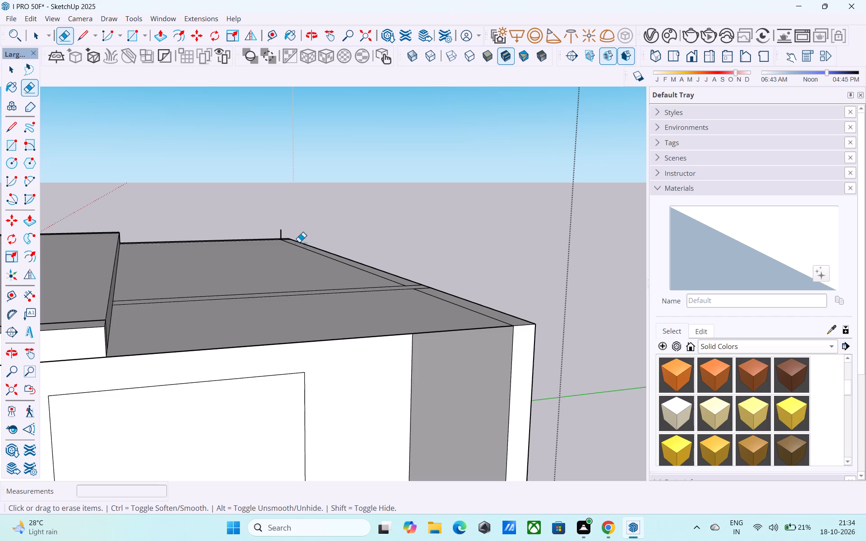
drag(285, 232, 277, 234)
Erase the short edges where the interior wall top meets the end wall top, merging the two faces.
scroll(331, 267, down, 8)
middle_drag(333, 274, 293, 359)
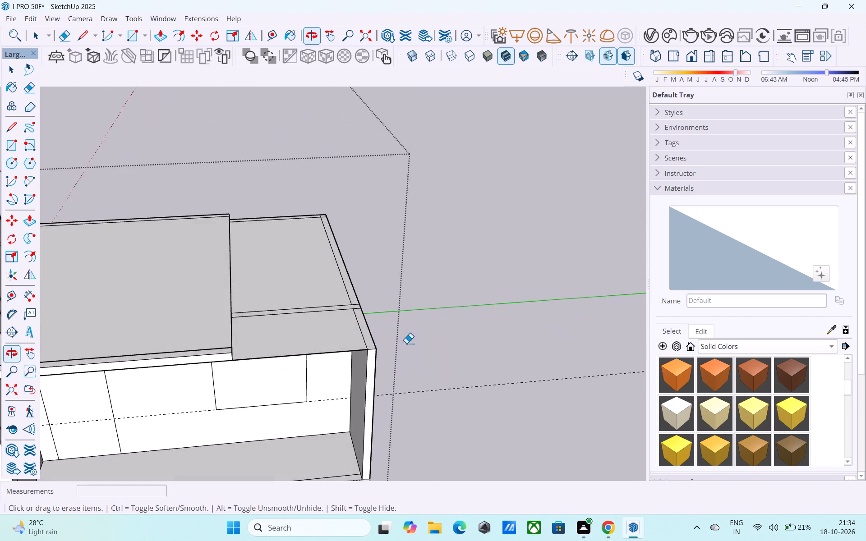
scroll(405, 336, up, 3)
scroll(321, 310, up, 7)
drag(347, 292, 343, 265)
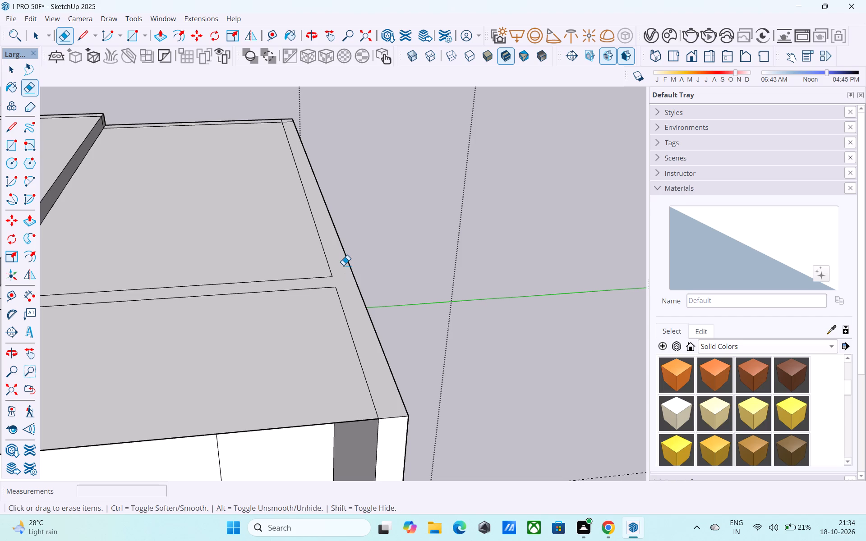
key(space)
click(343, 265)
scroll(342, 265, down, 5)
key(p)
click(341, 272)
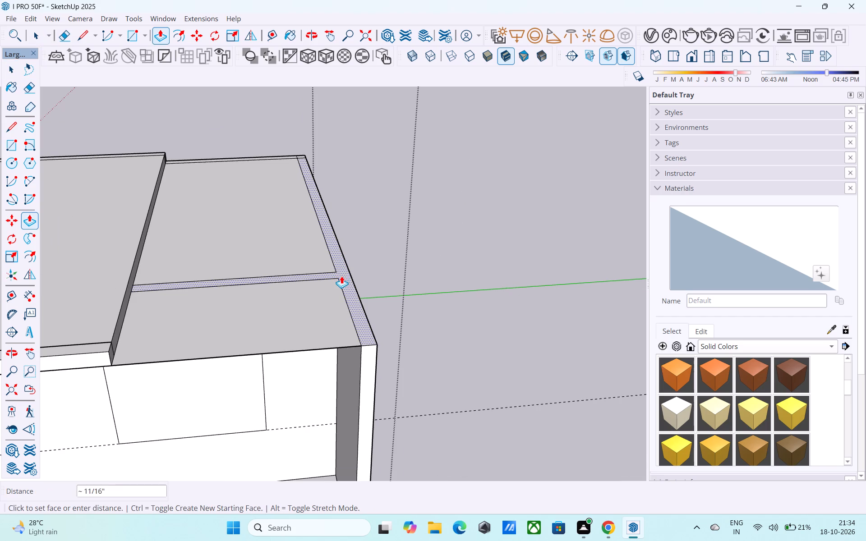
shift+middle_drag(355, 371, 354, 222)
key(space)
Erase the thin roof face left over the open front part of the end bay.
middle_drag(357, 241, 360, 140)
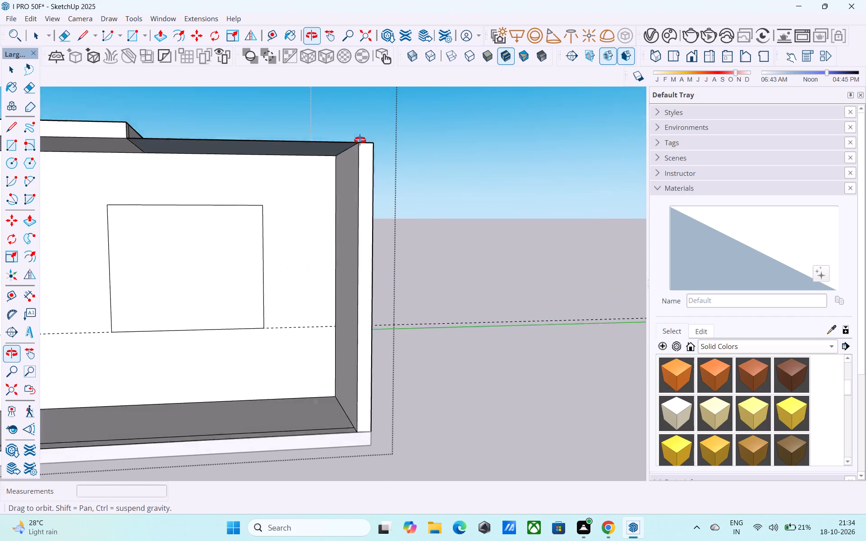
middle_drag(360, 140, 393, 117)
key(e)
drag(327, 160, 354, 81)
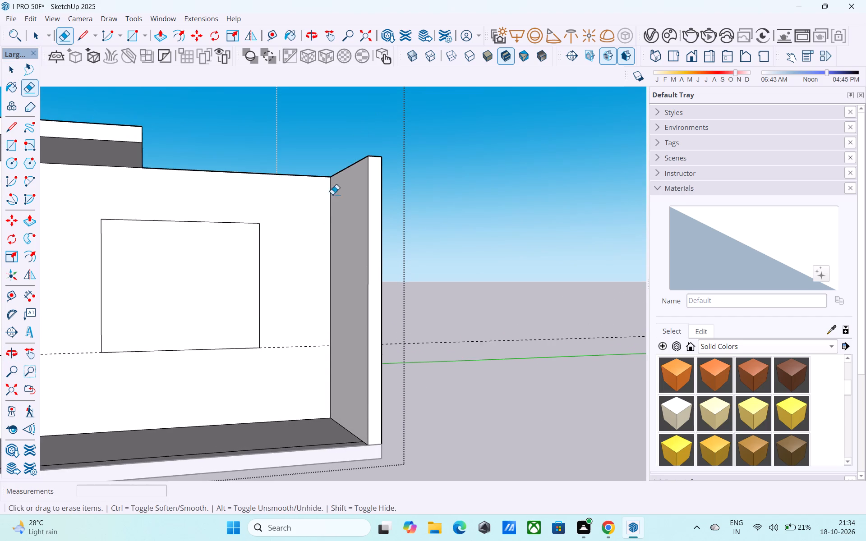
Push the merged top face of the end wall and interior wall down to the ground-floor slab.
middle_drag(332, 194, 252, 364)
scroll(252, 363, down, 7)
middle_drag(259, 339, 291, 319)
key(space)
scroll(291, 319, up, 4)
click(304, 314)
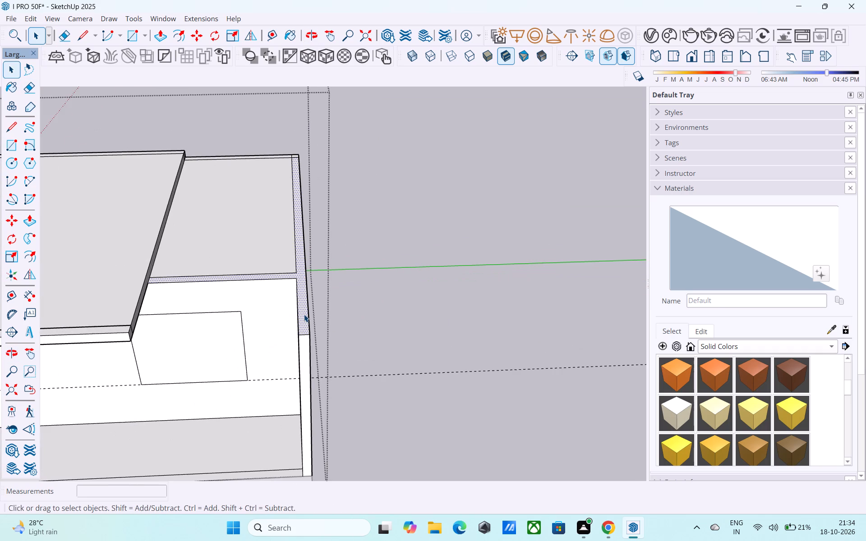
key(p)
click(304, 315)
middle_drag(294, 390, 306, 327)
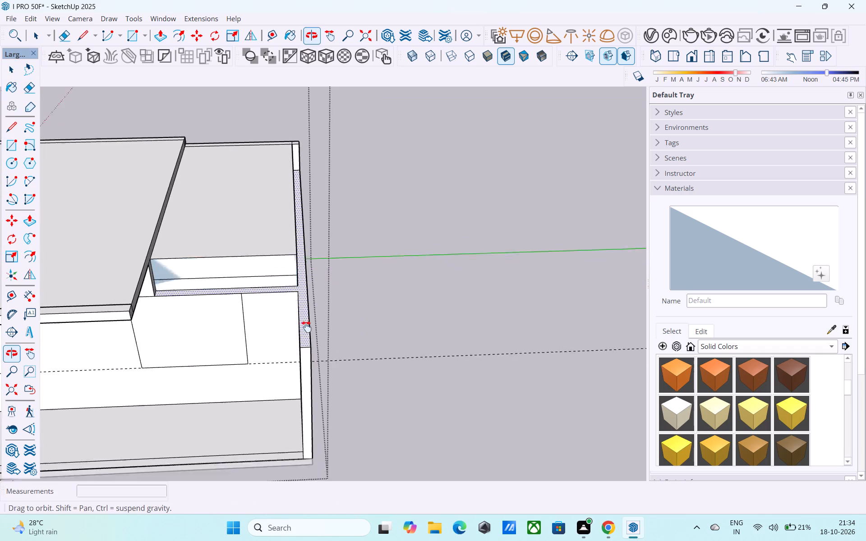
middle_drag(306, 327, 317, 248)
click(321, 320)
click(327, 178)
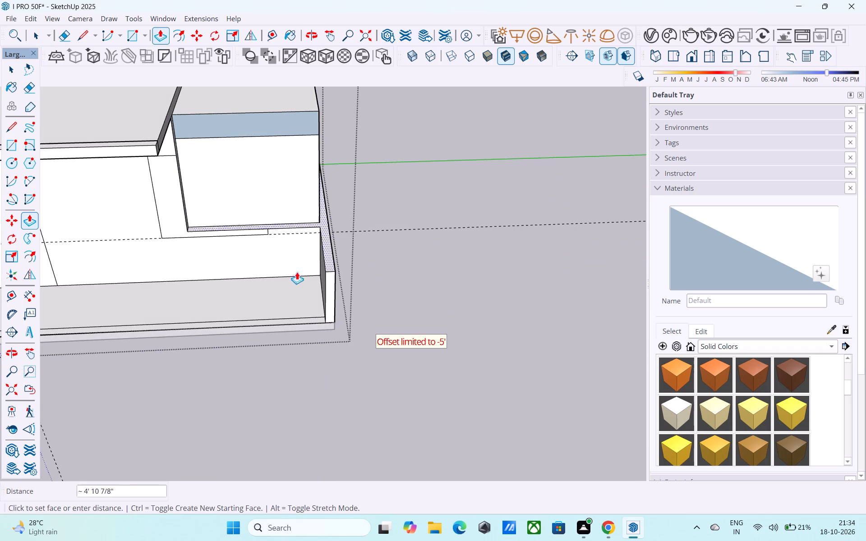
click(290, 303)
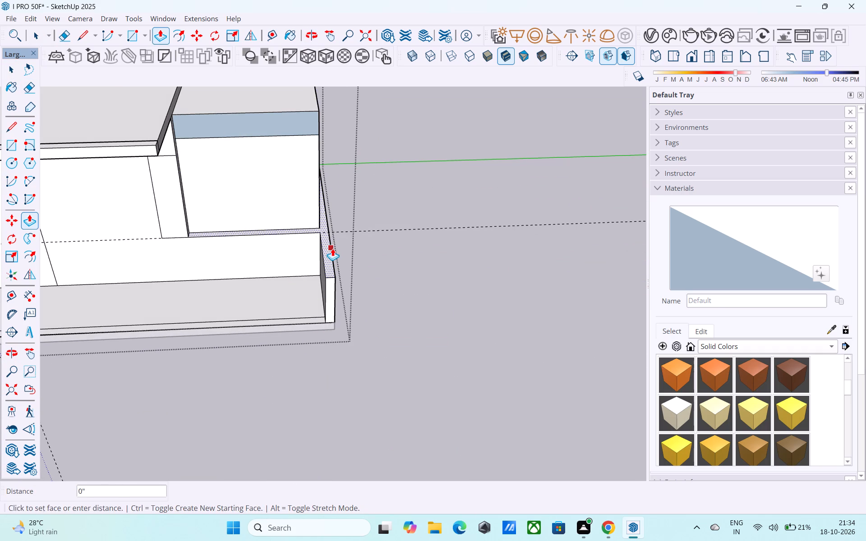
click(332, 248)
click(274, 319)
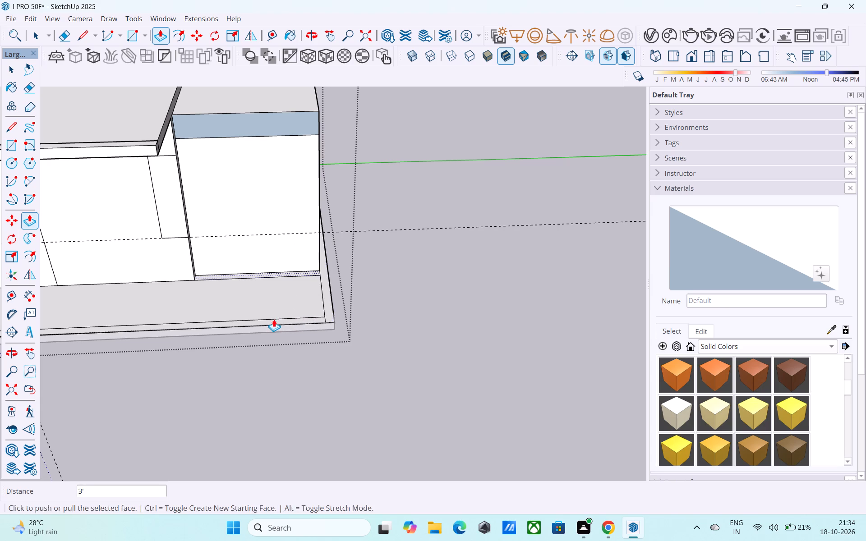
Delete the leftover vertical faces of the removed end wall and interior wall around the end bay.
middle_drag(304, 303, 127, 268)
shift+middle_drag(136, 260, 114, 358)
middle_drag(205, 299, 231, 274)
key(space)
click(321, 256)
key(Delete)
click(268, 246)
key(Delete)
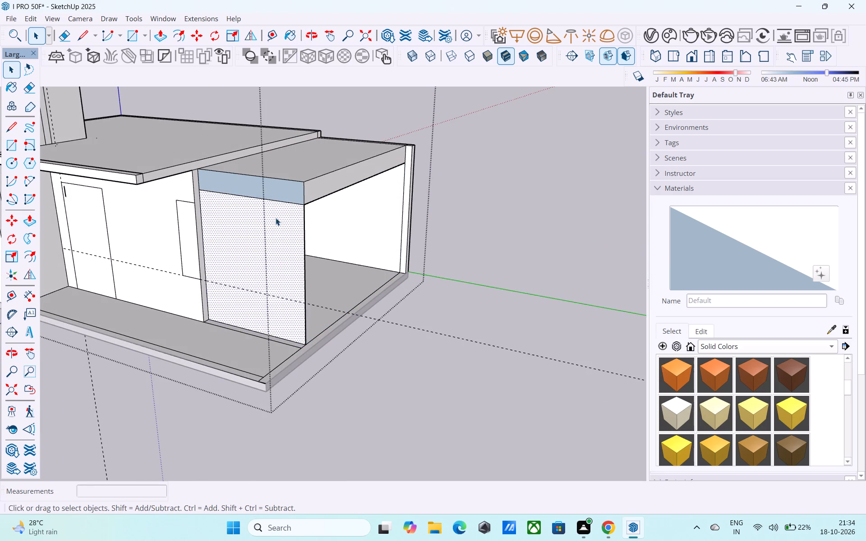
Push the end face of the remaining roof block over the end bay back to the main slab's edge.
click(274, 191)
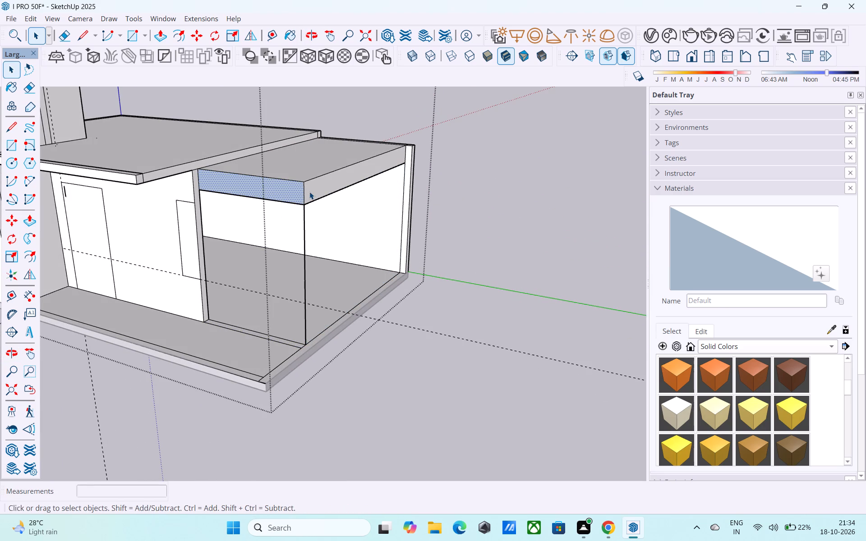
click(310, 192)
key(p)
click(311, 192)
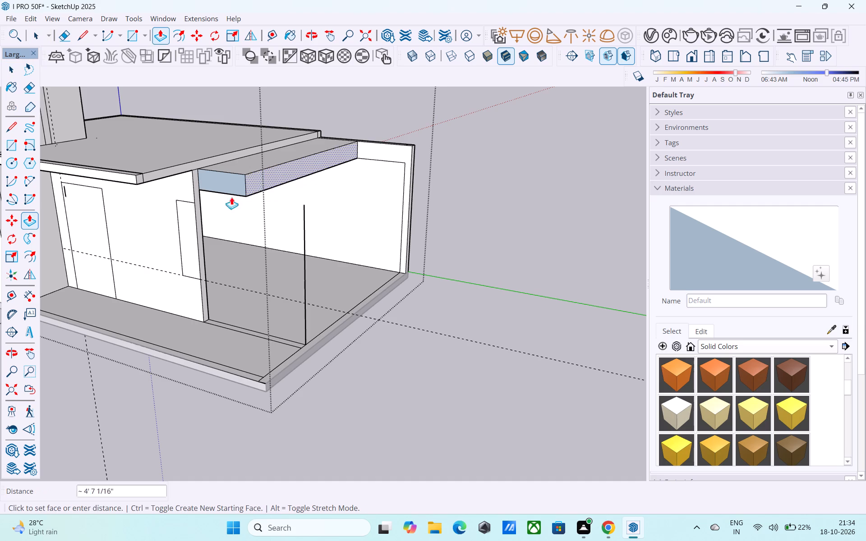
click(198, 188)
Push the top face of the long side wall in the end bay down to the ground-floor slab.
middle_drag(363, 155, 280, 225)
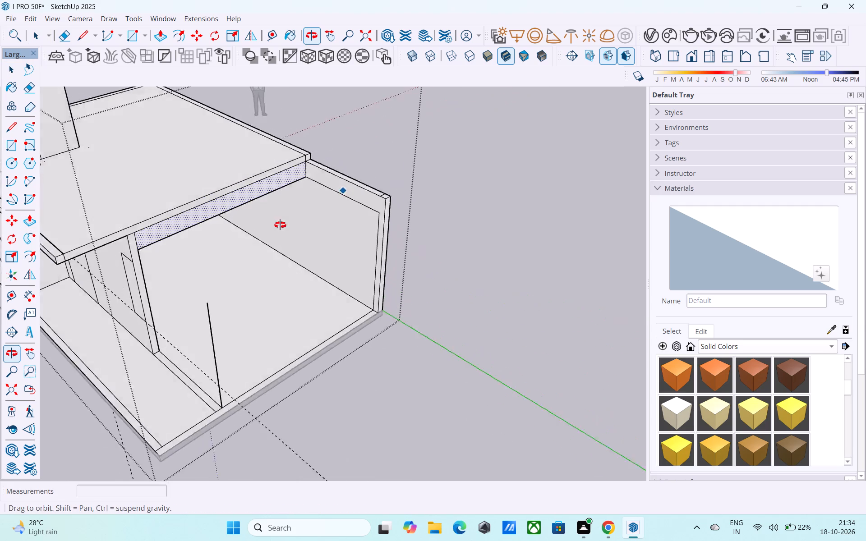
middle_drag(280, 225, 201, 243)
key(space)
scroll(310, 197, up, 3)
click(319, 192)
key(p)
click(319, 192)
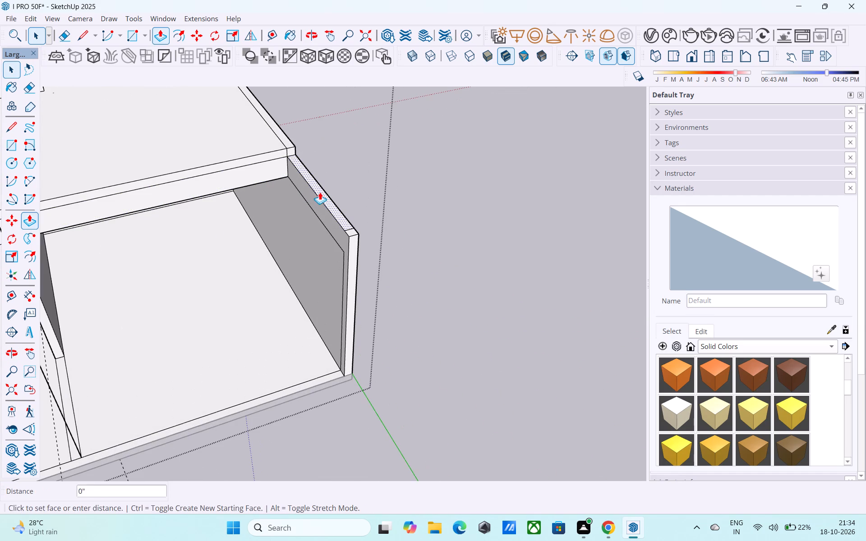
click(296, 293)
click(318, 213)
click(199, 370)
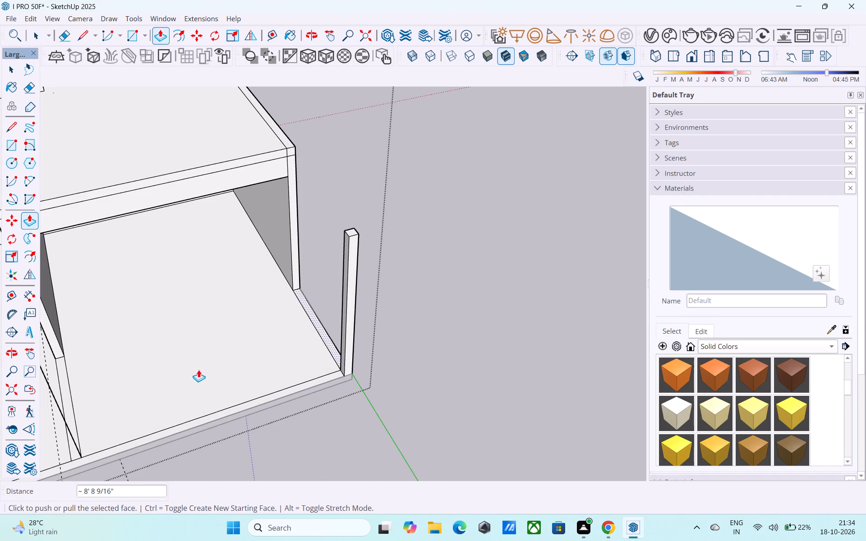
Push the top face of the remaining corner post in the end bay down 10' to the ground-floor slab.
key(space)
click(355, 233)
click(354, 233)
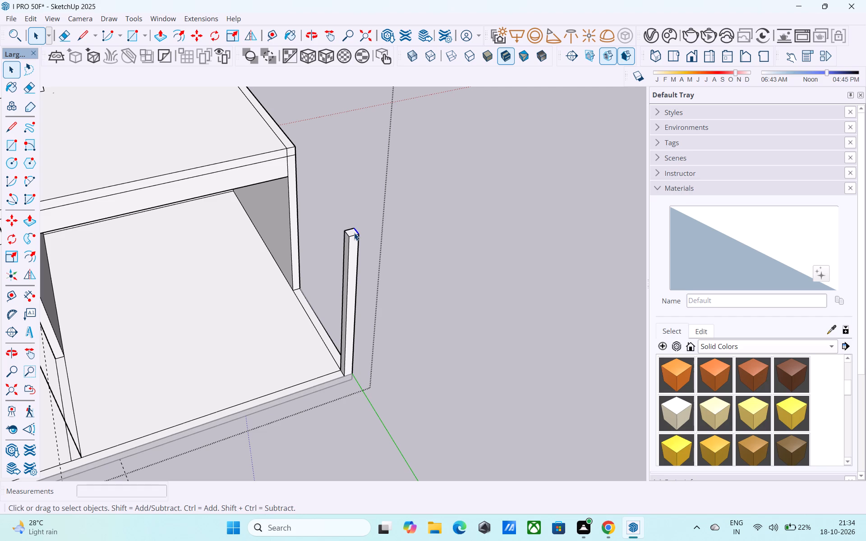
key(p)
click(352, 233)
click(227, 391)
Draw a 14' 6" line on the slab between the two side walls' inner corners to close the open end with a face.
middle_drag(228, 376, 383, 316)
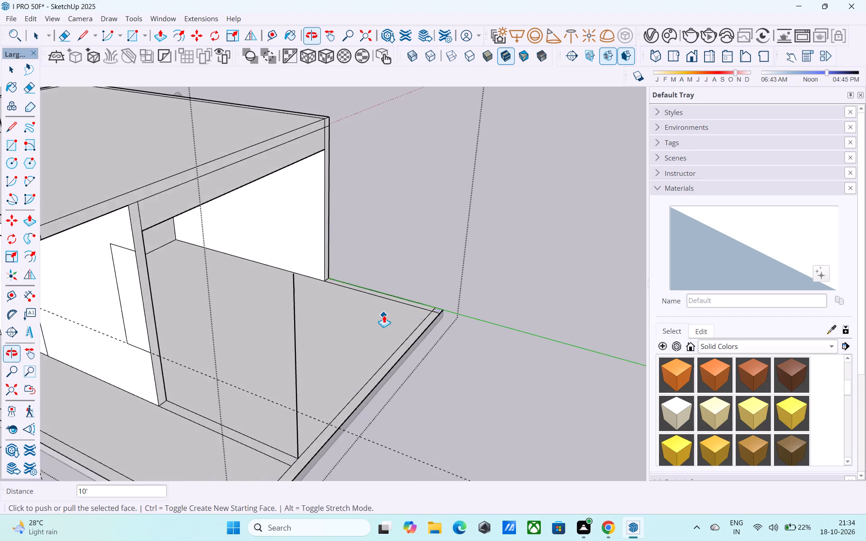
scroll(384, 315, down, 5)
middle_drag(377, 316, 388, 273)
shift+middle_drag(368, 291, 413, 358)
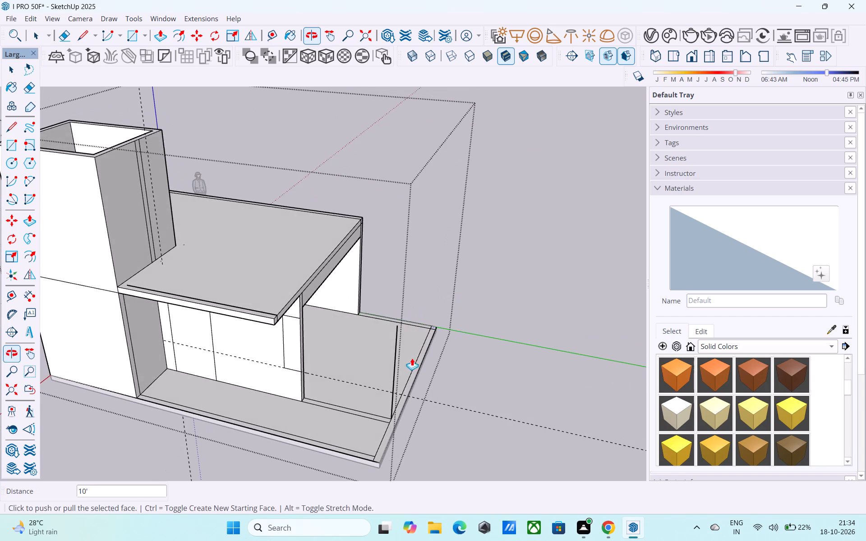
shift+middle_drag(392, 342, 440, 345)
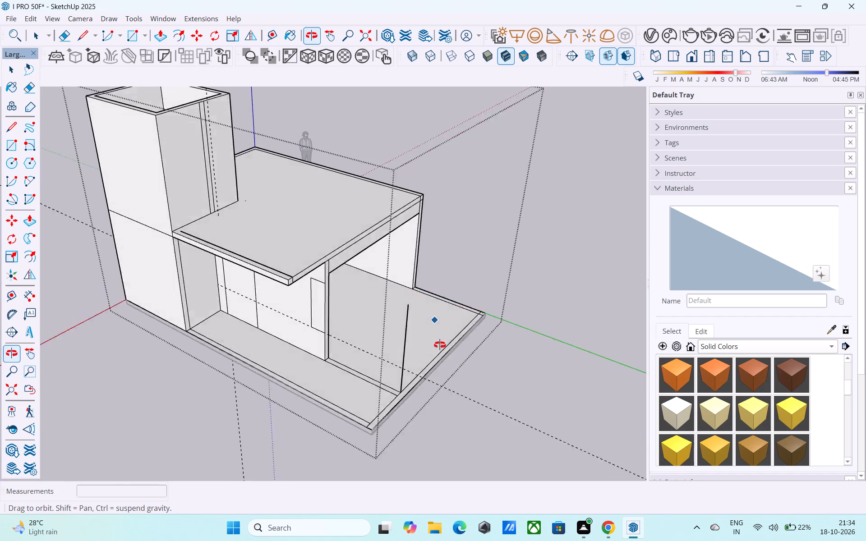
shift+middle_drag(440, 345, 457, 348)
scroll(428, 305, up, 4)
key(l)
scroll(417, 292, up, 3)
click(398, 264)
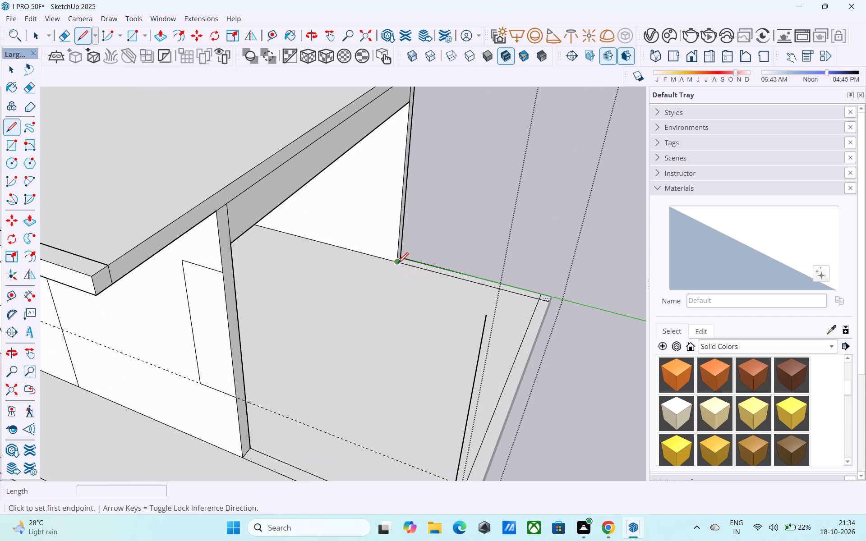
click(250, 445)
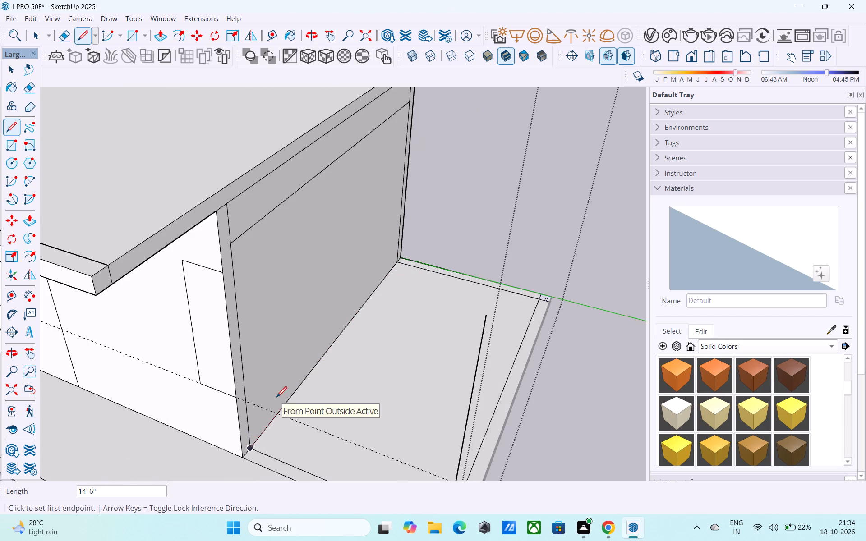
key(space)
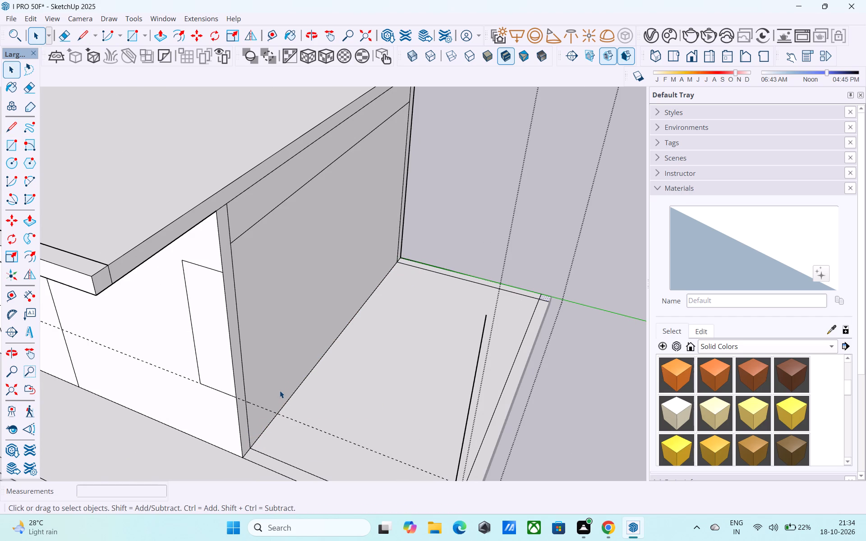
Reverse the new face that closes the building's open end.
middle_drag(301, 394, 343, 386)
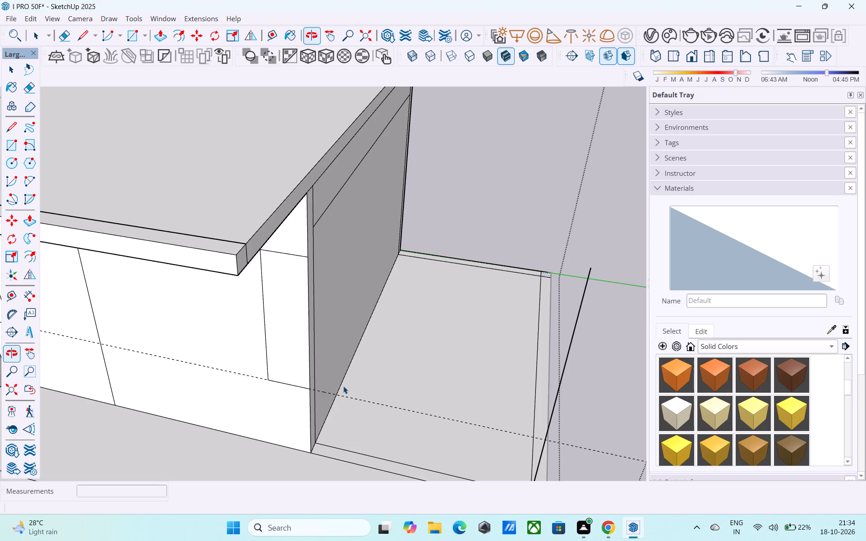
click(328, 345)
right_click(328, 344)
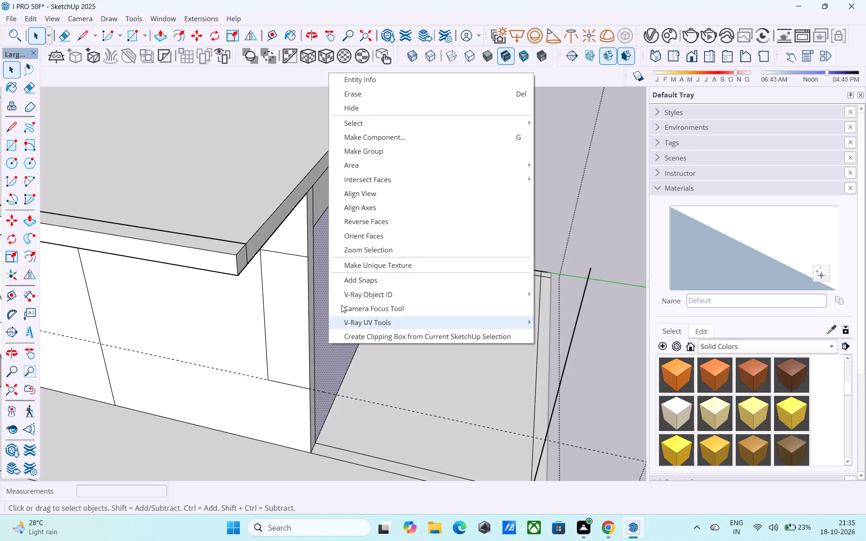
click(369, 223)
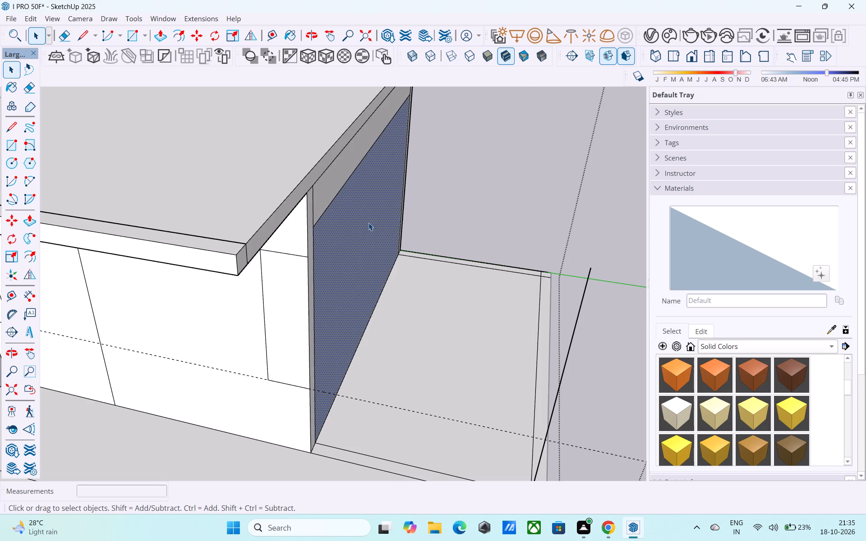
Outline a wall strip on the slab, offset 6" outside the closing face, with a parallel 14' 6" line.
middle_drag(369, 257, 343, 314)
scroll(398, 276, up, 10)
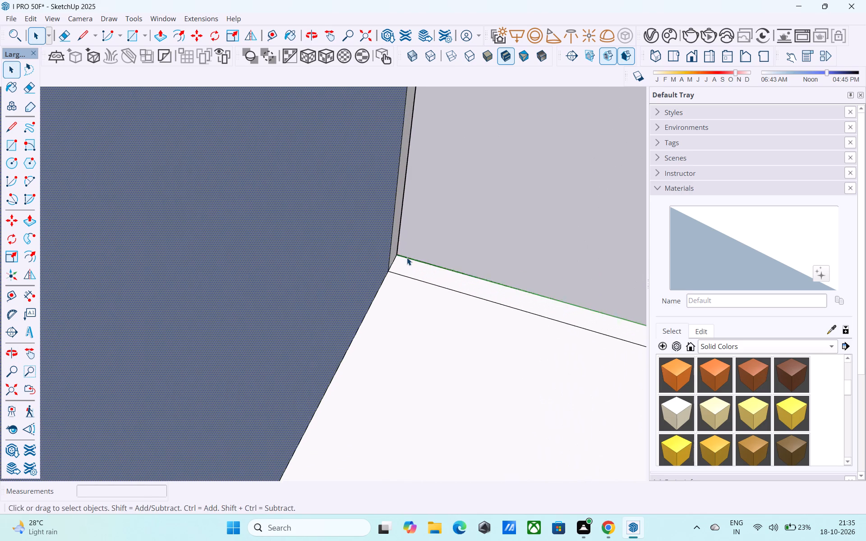
scroll(407, 257, up, 2)
key(l)
click(397, 256)
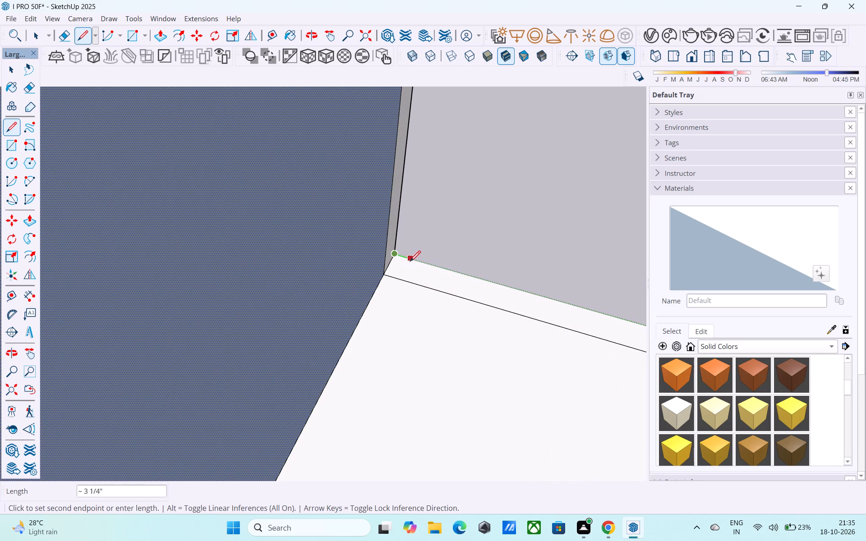
key(space)
key(l)
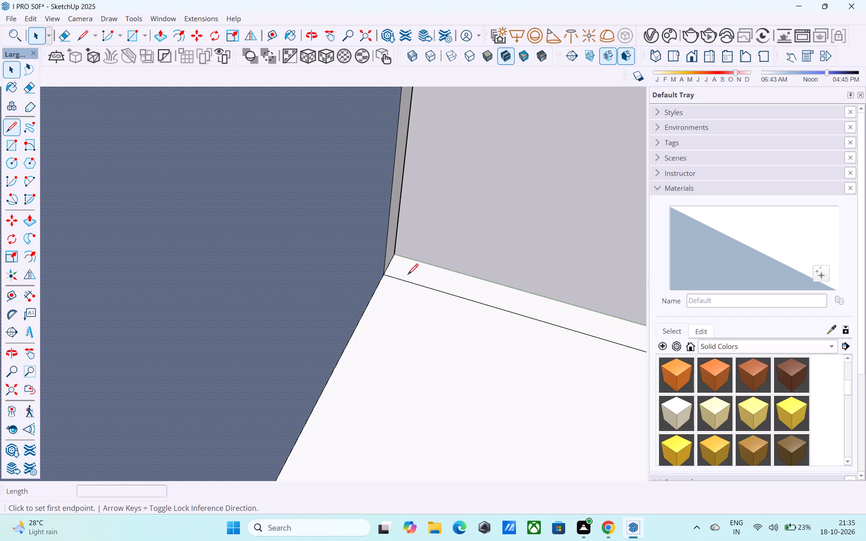
click(384, 280)
text(6")
key(Return)
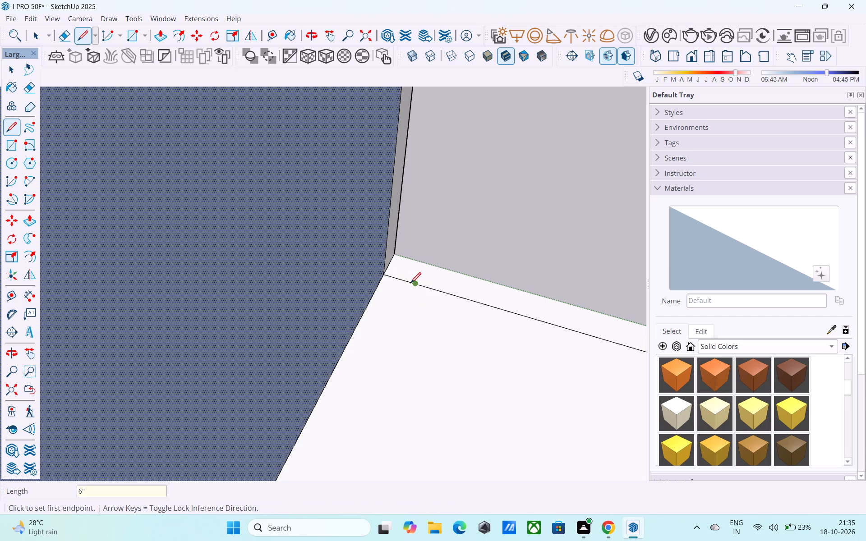
click(414, 285)
scroll(411, 291, down, 12)
scroll(410, 290, up, 1)
scroll(410, 289, down, 6)
scroll(410, 248, up, 1)
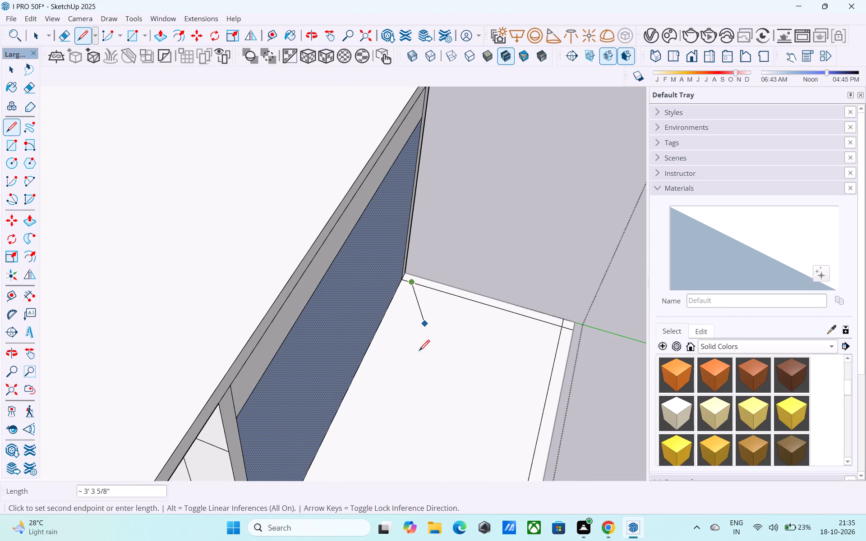
scroll(383, 413, down, 1)
middle_drag(383, 413, 376, 246)
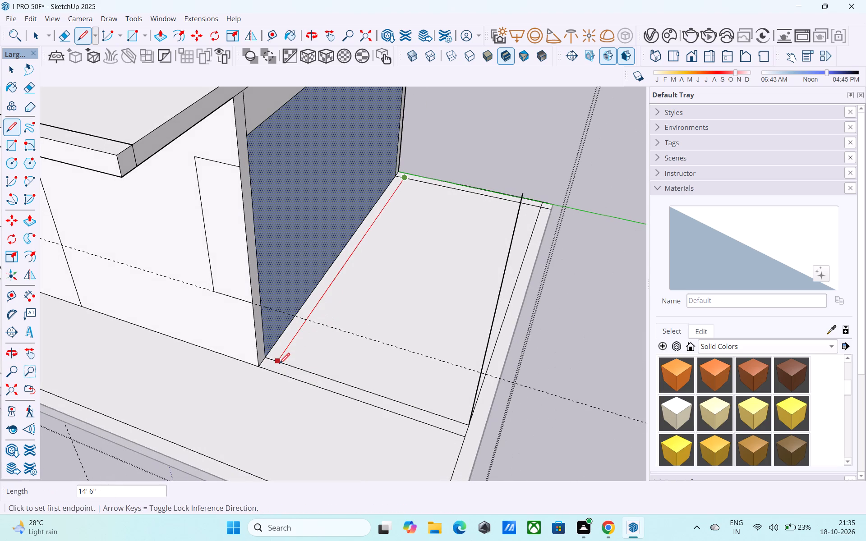
click(279, 365)
Pull the new wall strip up 10' 6" to the top of the roof slab.
key(space)
click(283, 345)
key(p)
click(283, 345)
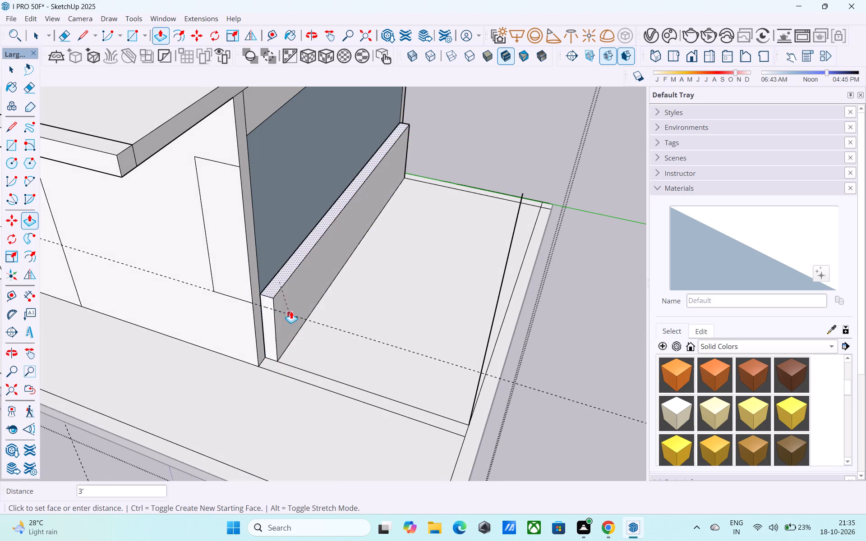
scroll(291, 309, down, 6)
click(263, 186)
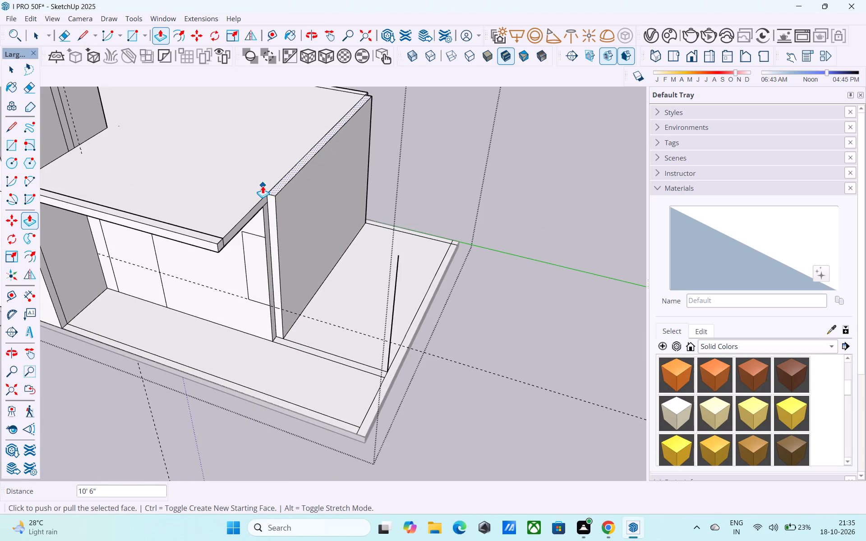
Extend the new end wall's narrow side face at the overhang side flush with the adjoining side wall's outer face.
scroll(271, 186, down, 5)
shift+middle_drag(272, 188, 267, 251)
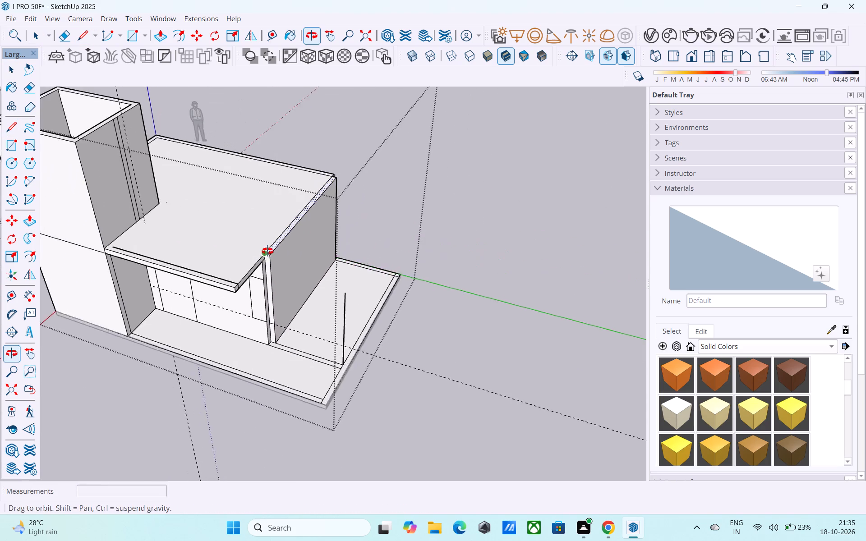
shift+middle_drag(267, 251, 303, 244)
scroll(282, 270, up, 7)
key(space)
click(289, 265)
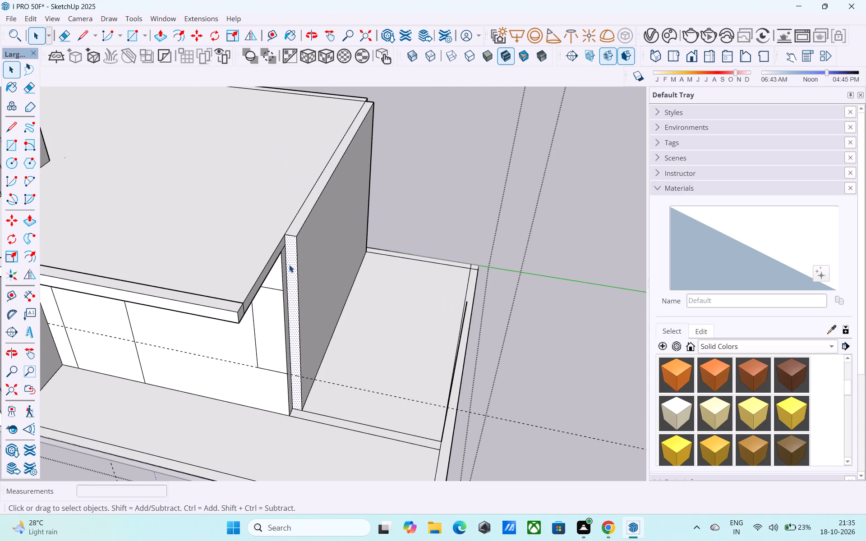
key(p)
click(289, 265)
click(281, 288)
Pull the end face of the long side wall out 6" flush with the new end wall's outer face.
middle_drag(291, 289, 17, 362)
scroll(245, 313, down, 3)
middle_drag(418, 312, 313, 312)
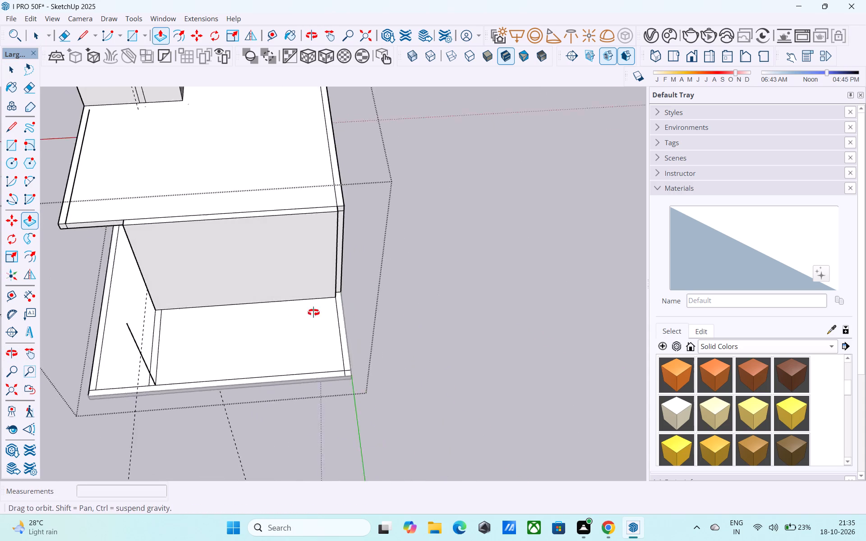
middle_drag(313, 312, 193, 309)
scroll(324, 257, up, 9)
key(space)
click(306, 219)
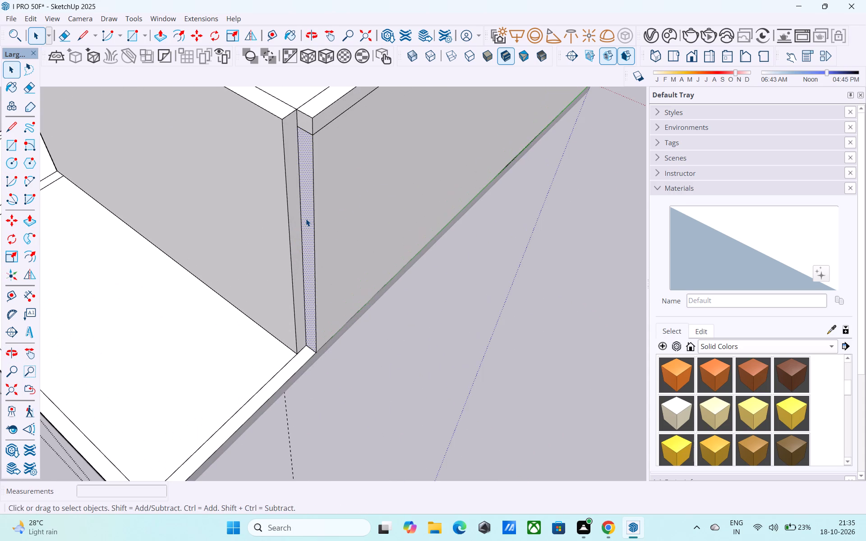
key(p)
click(306, 219)
click(281, 201)
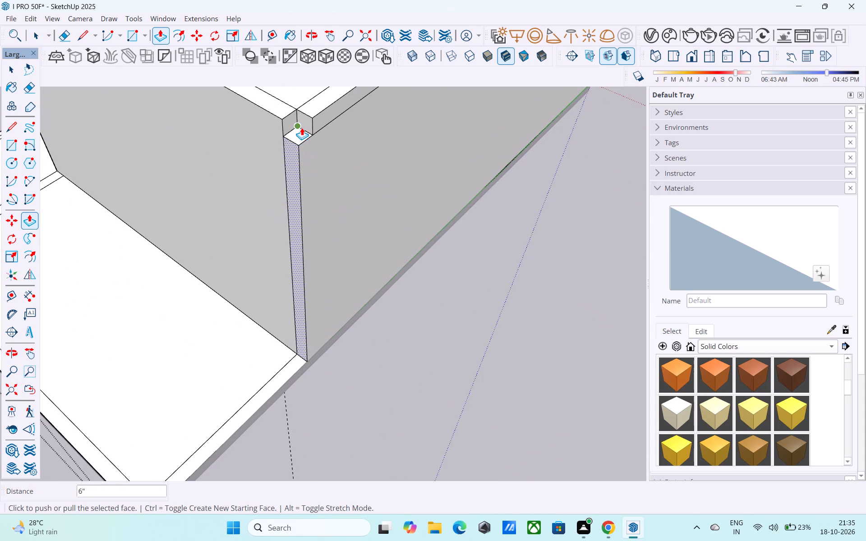
Pull the small roof slab end face above that corner out flush with the new end wall.
key(space)
click(304, 124)
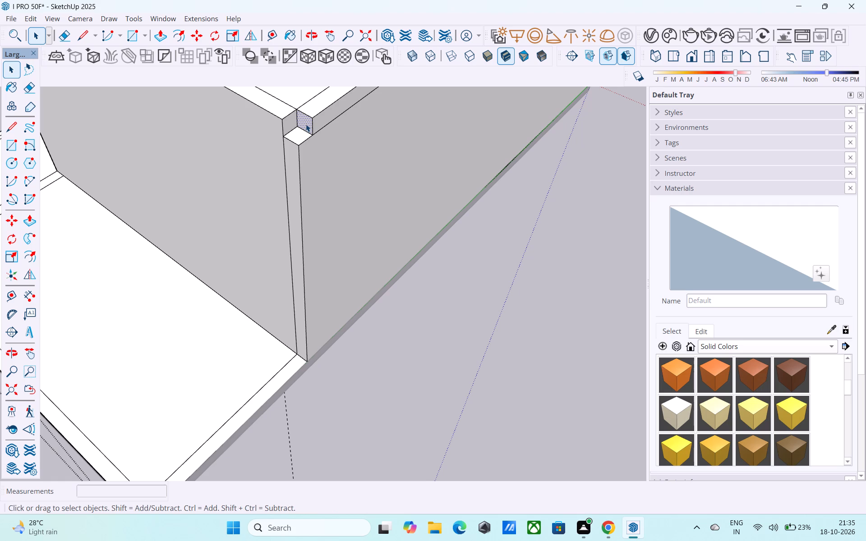
key(p)
click(306, 124)
click(277, 128)
Erase the leftover wall lines on the floor slab and the stray vertical edge beyond the new end wall.
scroll(285, 139, down, 2)
middle_drag(285, 155, 429, 183)
scroll(429, 183, down, 2)
middle_drag(429, 183, 576, 231)
scroll(558, 224, down, 5)
middle_drag(343, 351, 544, 194)
middle_drag(451, 255, 434, 275)
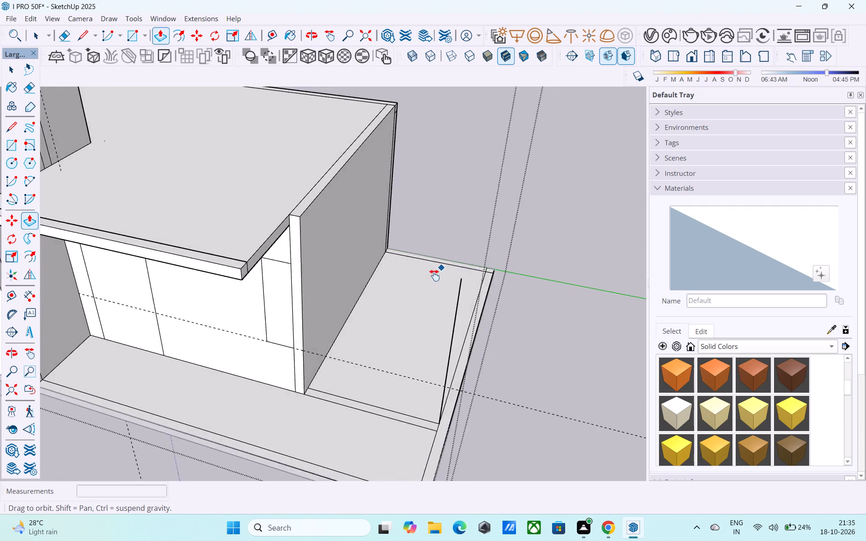
middle_drag(434, 275, 293, 173)
middle_drag(238, 203, 249, 211)
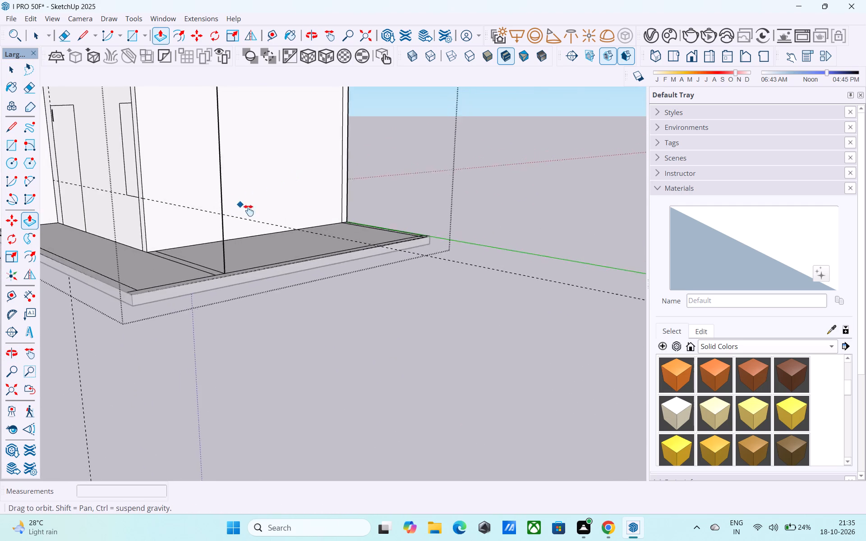
middle_drag(249, 211, 414, 279)
middle_drag(414, 279, 412, 318)
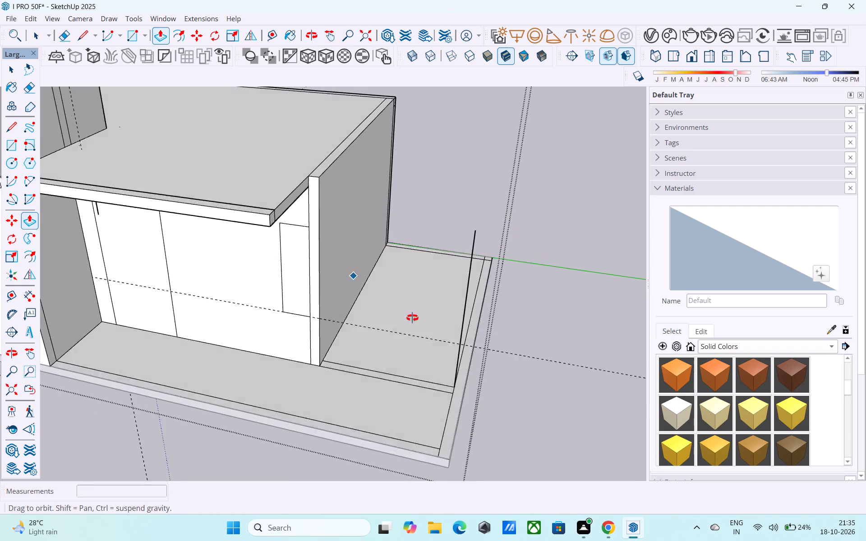
middle_drag(412, 318, 412, 323)
scroll(387, 432, up, 5)
key(e)
drag(382, 415, 410, 324)
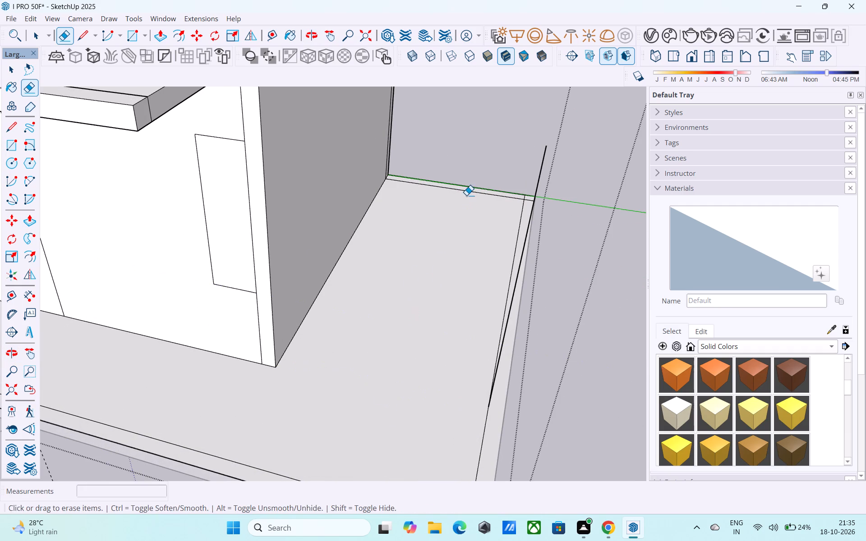
drag(465, 194, 463, 188)
click(505, 319)
click(507, 324)
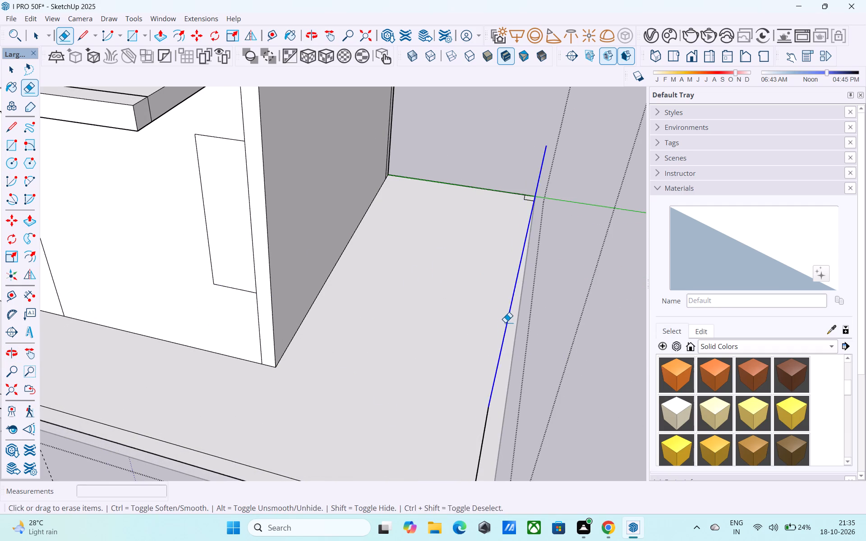
Push the floor slab's outer end face back 7' 6" to the new end wall.
middle_drag(505, 327, 454, 279)
scroll(454, 279, down, 3)
key(space)
click(536, 236)
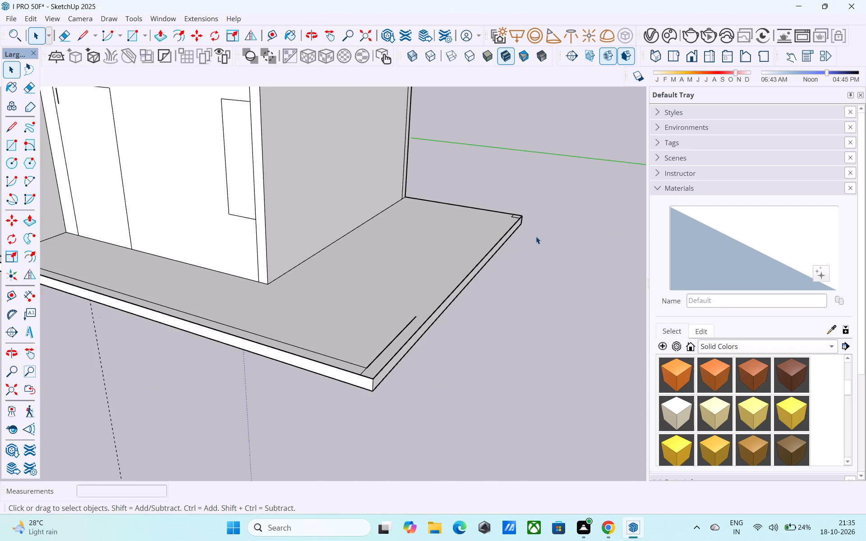
scroll(461, 302, up, 4)
click(452, 296)
click(446, 293)
click(447, 296)
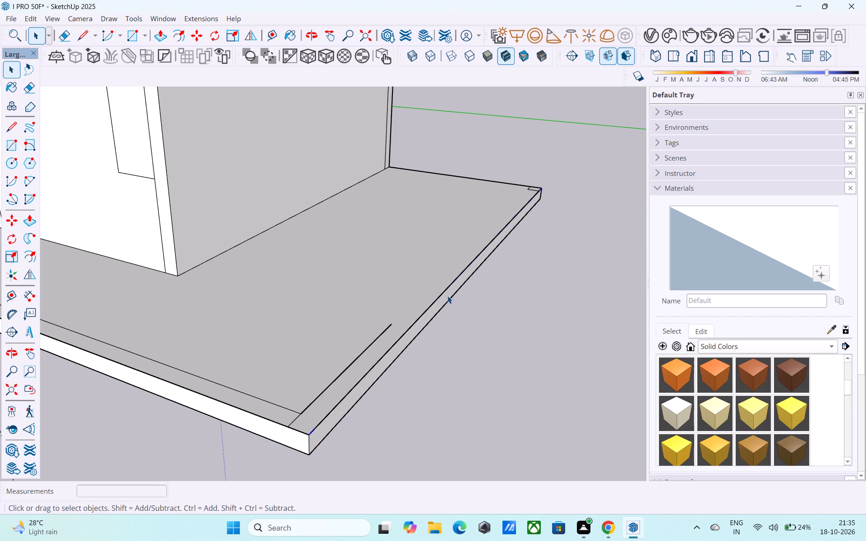
key(p)
click(447, 296)
click(224, 189)
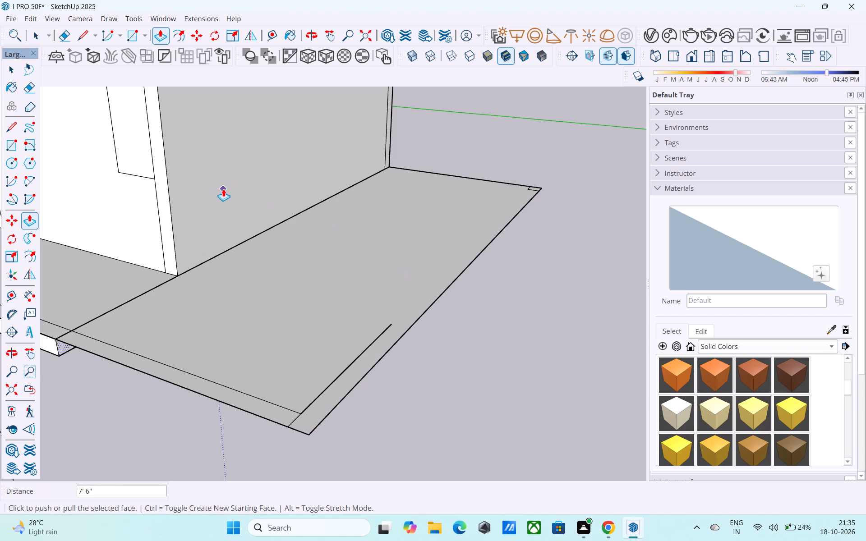
Erase the leftover floor slab face outline and stray edges extending beyond the new end wall.
key(space)
middle_drag(304, 300, 382, 191)
double_click(249, 178)
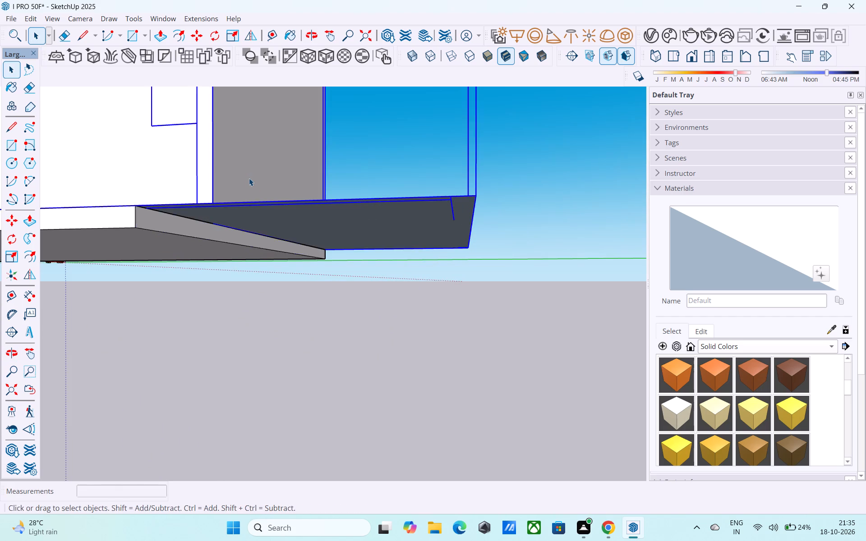
key(e)
drag(294, 183, 327, 246)
middle_drag(365, 208, 380, 237)
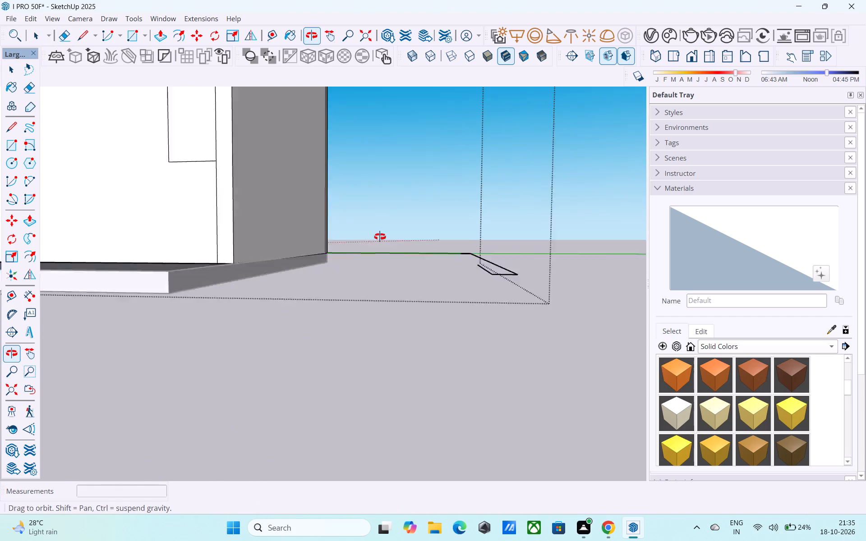
middle_drag(380, 237, 382, 244)
drag(382, 245, 386, 291)
drag(463, 260, 477, 302)
drag(491, 285, 495, 324)
drag(504, 323, 521, 367)
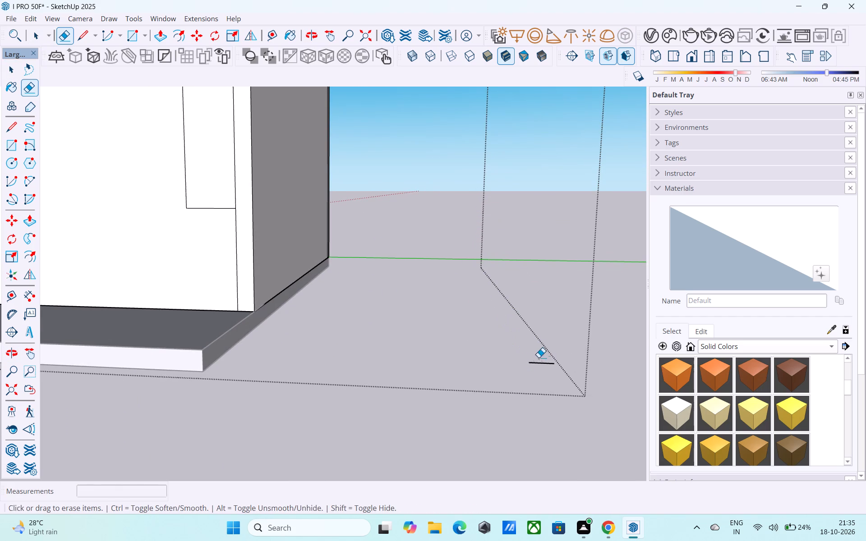
drag(542, 355, 544, 386)
Erase the narrow rectangular window outline near the outer corner of the recessed ground-floor wall.
scroll(553, 371, down, 16)
middle_drag(370, 335, 374, 388)
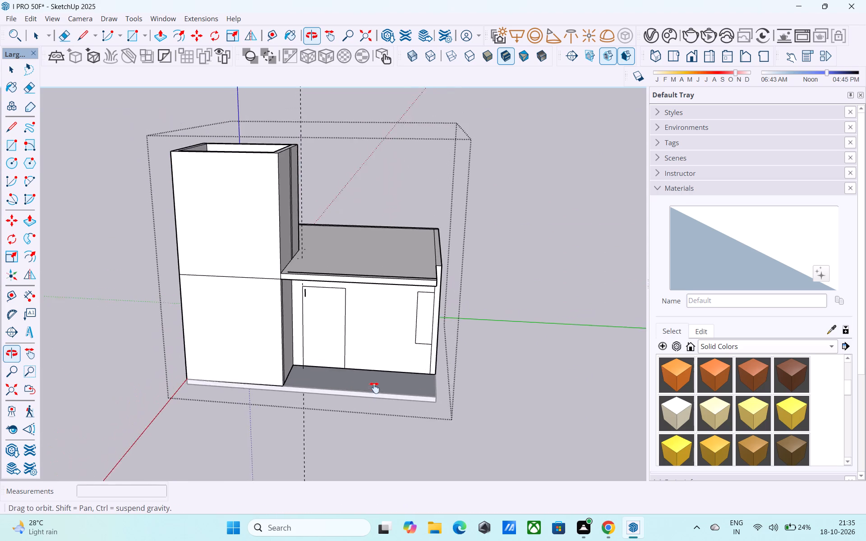
middle_drag(374, 388, 376, 389)
scroll(381, 385, up, 7)
key(space)
key(e)
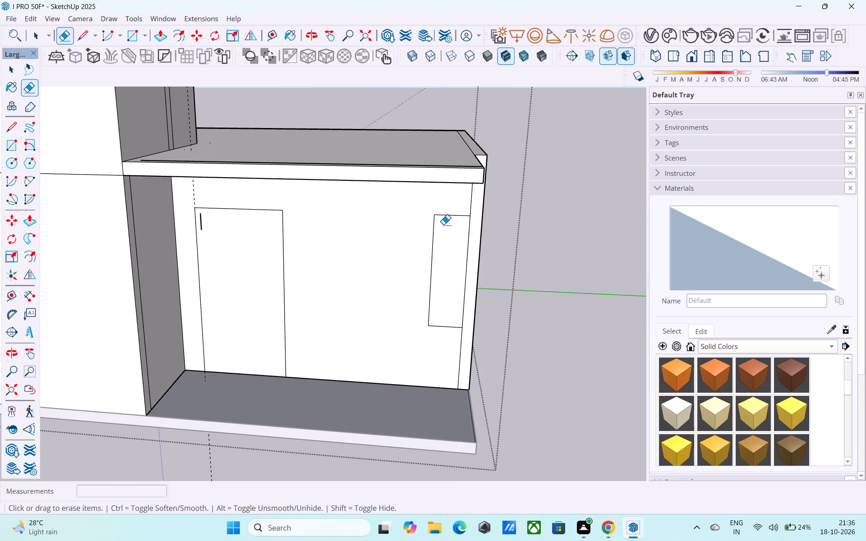
drag(447, 196, 385, 300)
drag(434, 310, 442, 341)
Erase the short stray vertical line inside the door outline on the recessed ground-floor wall.
scroll(436, 318, up, 1)
scroll(312, 290, down, 1)
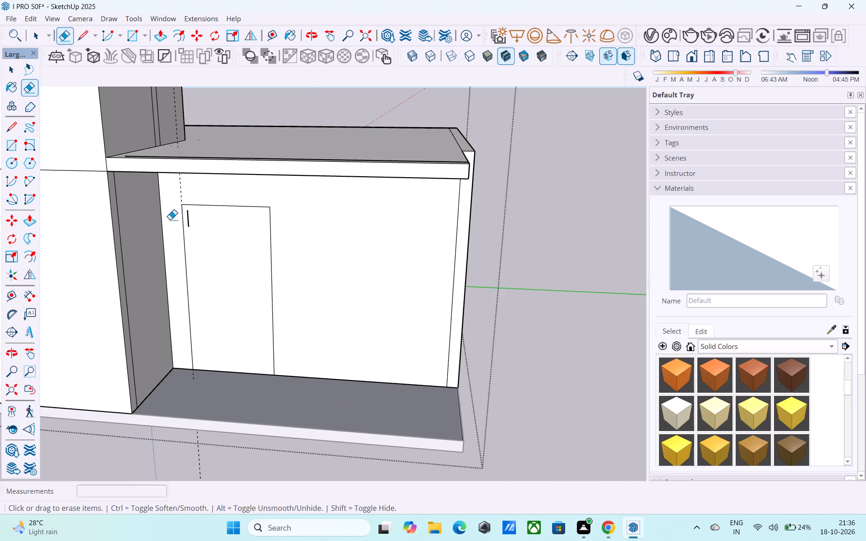
scroll(169, 215, up, 3)
drag(204, 226, 197, 224)
drag(197, 224, 191, 224)
key(space)
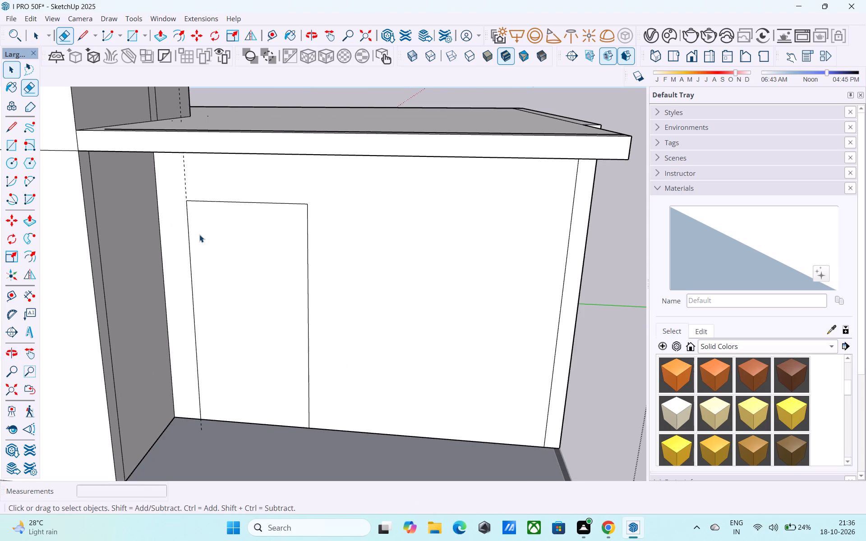
Select the narrow vertical face strip at the outer end of the recessed ground-floor wall.
scroll(196, 239, down, 6)
middle_drag(191, 252, 181, 240)
scroll(175, 240, down, 5)
scroll(243, 241, up, 5)
middle_drag(243, 241, 337, 225)
middle_drag(412, 215, 373, 193)
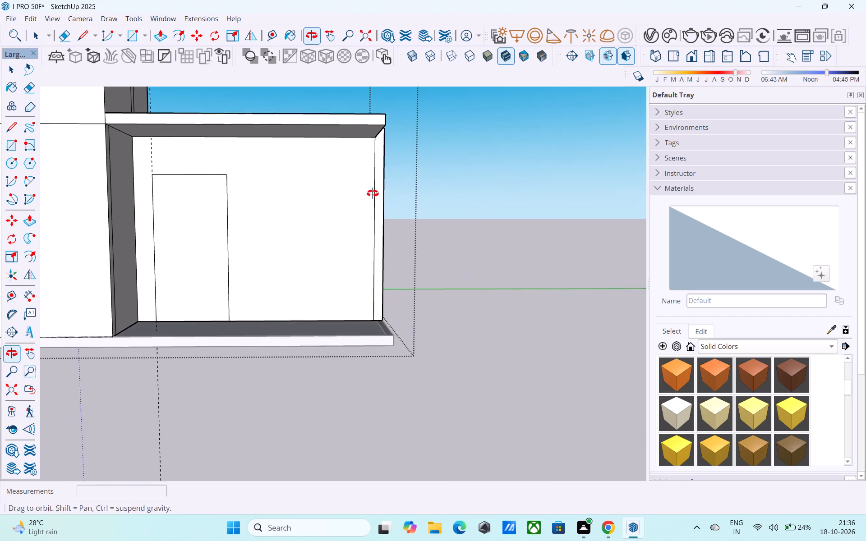
middle_drag(373, 193, 373, 193)
scroll(374, 193, up, 3)
click(381, 197)
scroll(379, 199, down, 6)
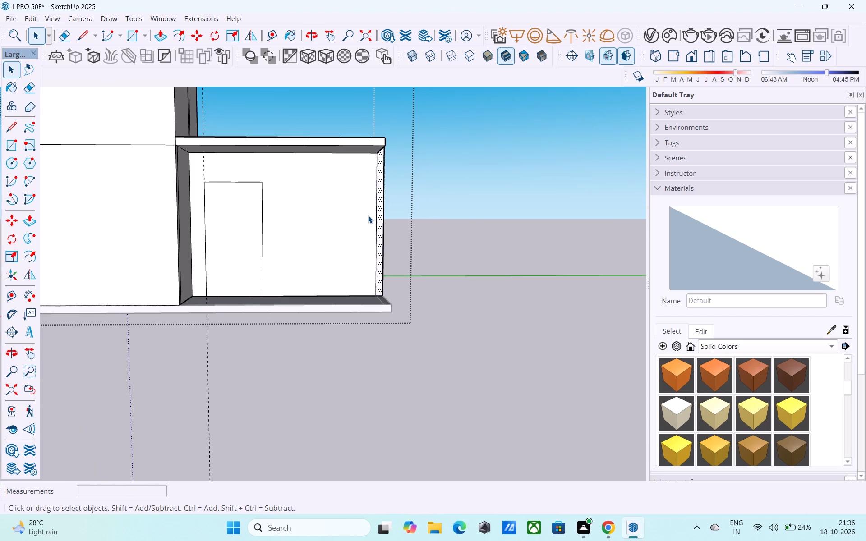
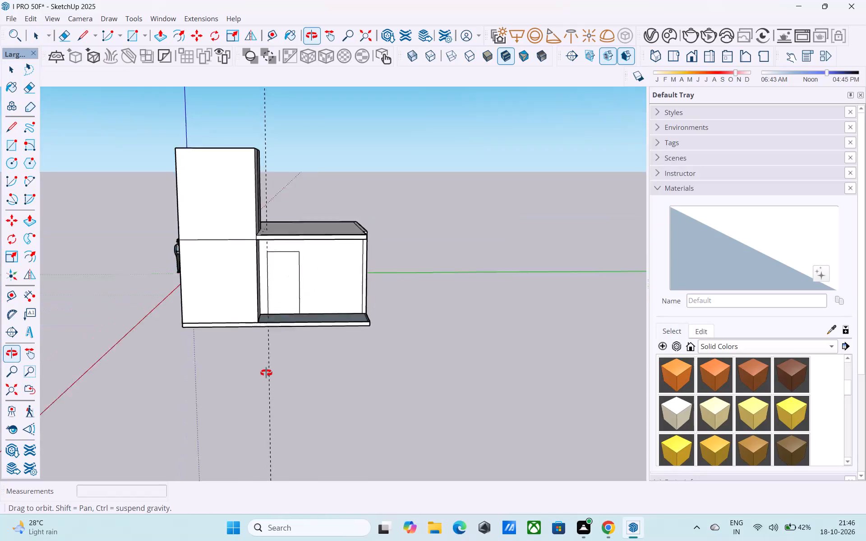
Draw a 4' 6" by 13' 6" rectangle over the porch floor, from the tower's inner corner to the slab's outer front corner.
shift+middle_drag(248, 310, 235, 335)
middle_drag(236, 341, 257, 319)
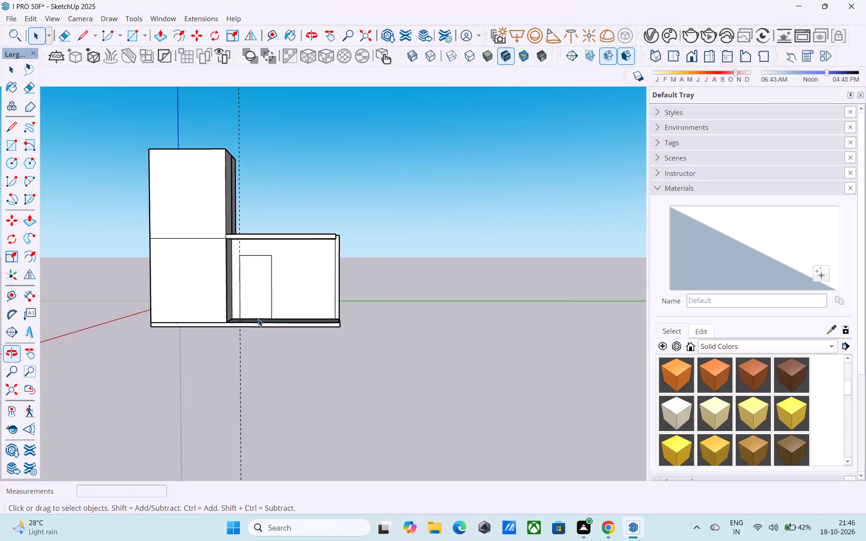
middle_drag(259, 315, 283, 285)
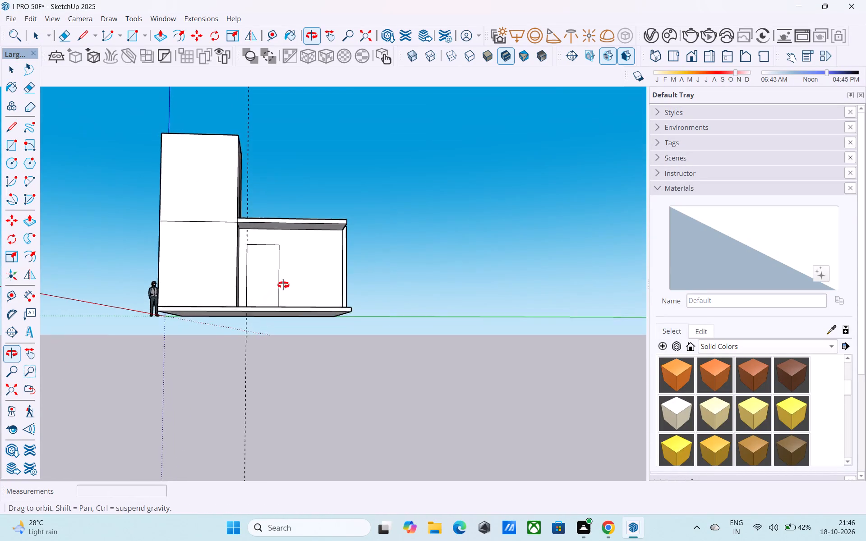
middle_drag(283, 285, 310, 407)
scroll(474, 321, down, 3)
middle_drag(481, 340, 373, 361)
scroll(308, 339, up, 5)
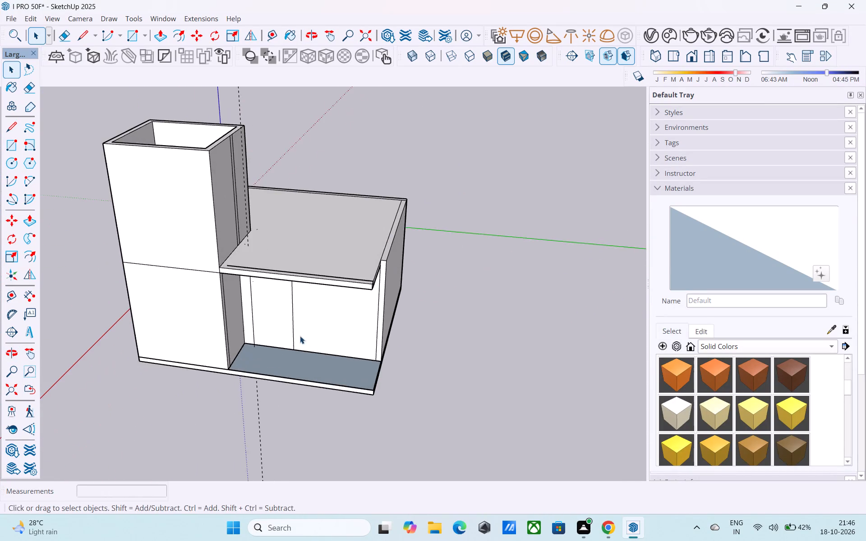
middle_drag(261, 322, 298, 268)
middle_drag(340, 345, 342, 390)
scroll(342, 386, up, 4)
click(346, 351)
middle_drag(345, 358, 332, 400)
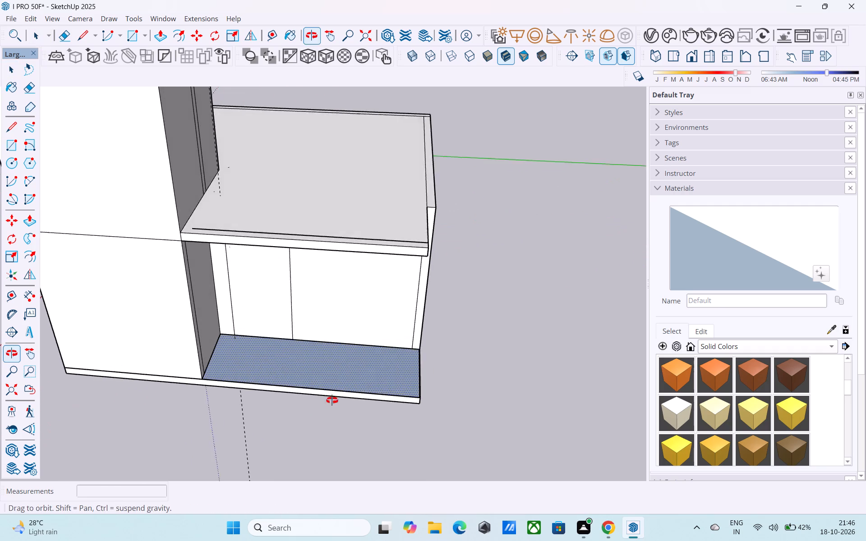
middle_drag(332, 400, 329, 411)
click(401, 368)
click(424, 368)
scroll(317, 406, up, 5)
click(328, 367)
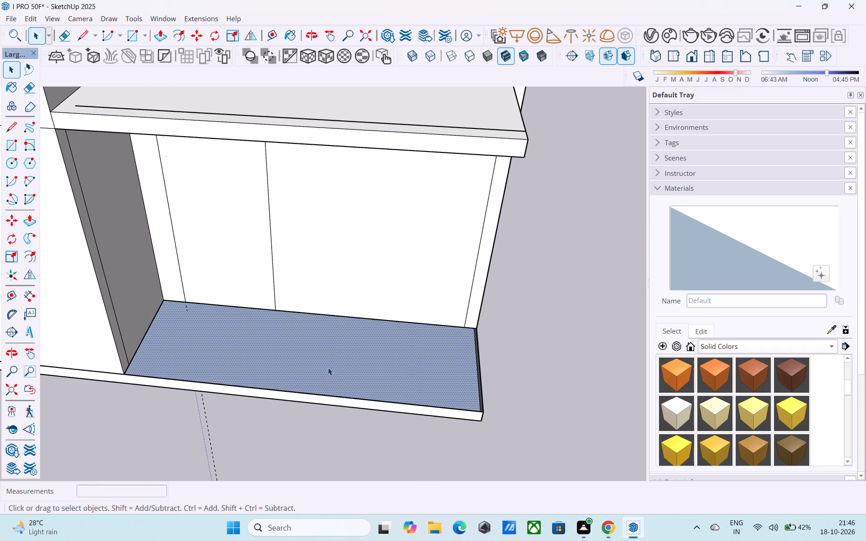
middle_drag(328, 367, 456, 288)
middle_drag(489, 262, 474, 256)
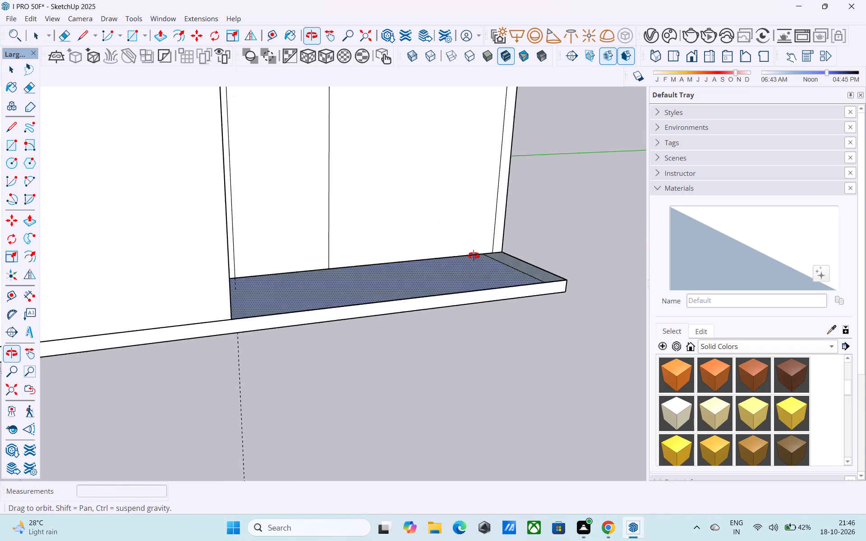
middle_drag(474, 256, 425, 256)
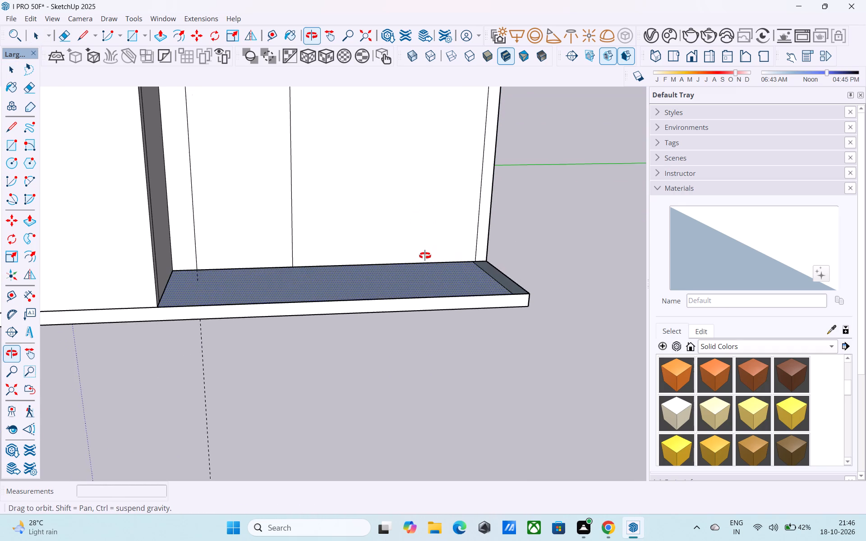
middle_drag(425, 256, 425, 259)
key(r)
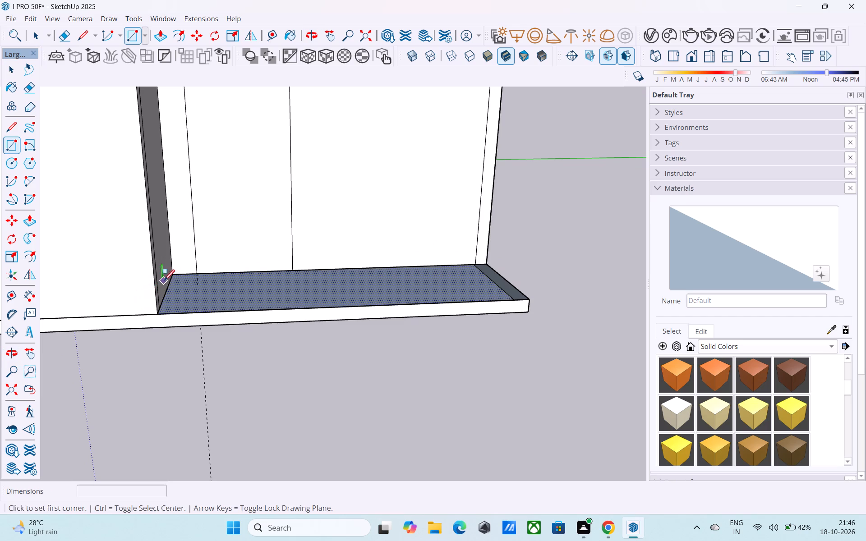
click(172, 277)
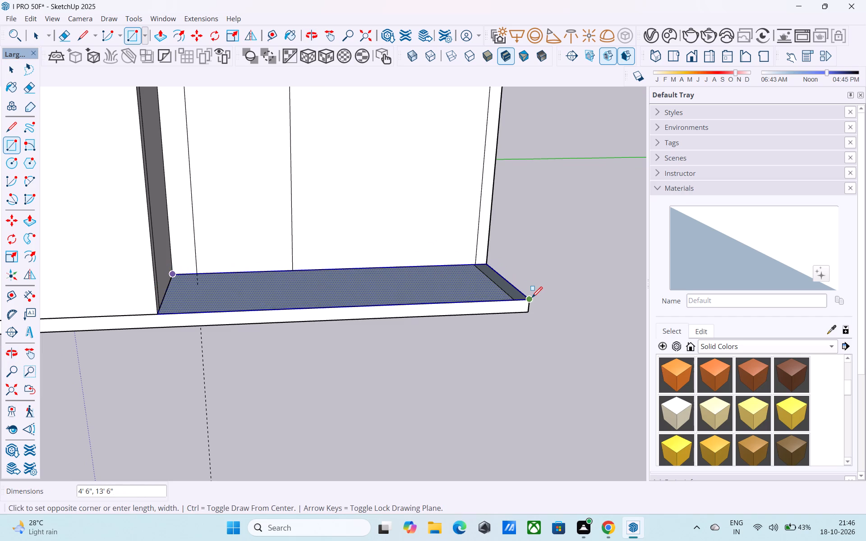
click(532, 298)
key(space)
Push/Pull the end face of the side wall forward until it meets the front edge of the roof slab.
scroll(530, 297, down, 5)
middle_drag(530, 297, 529, 319)
scroll(350, 358, down, 4)
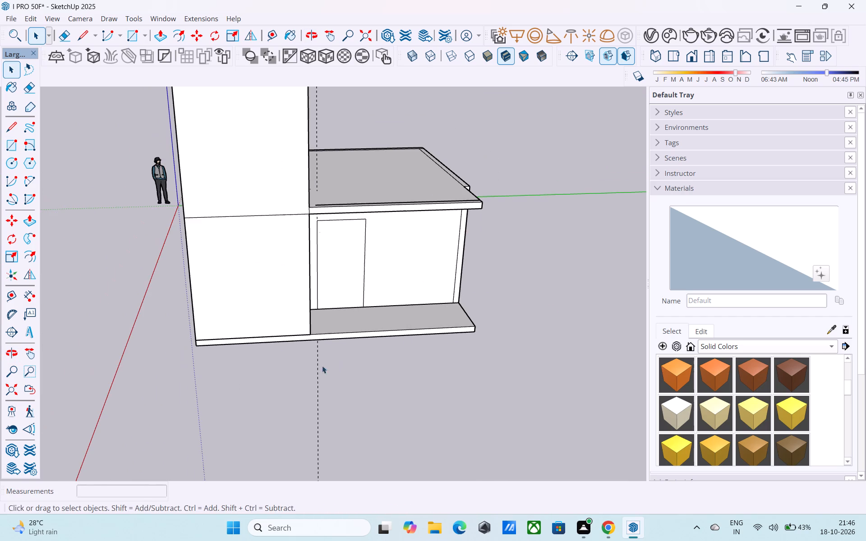
shift+middle_drag(318, 359, 209, 513)
shift+middle_drag(309, 408, 300, 430)
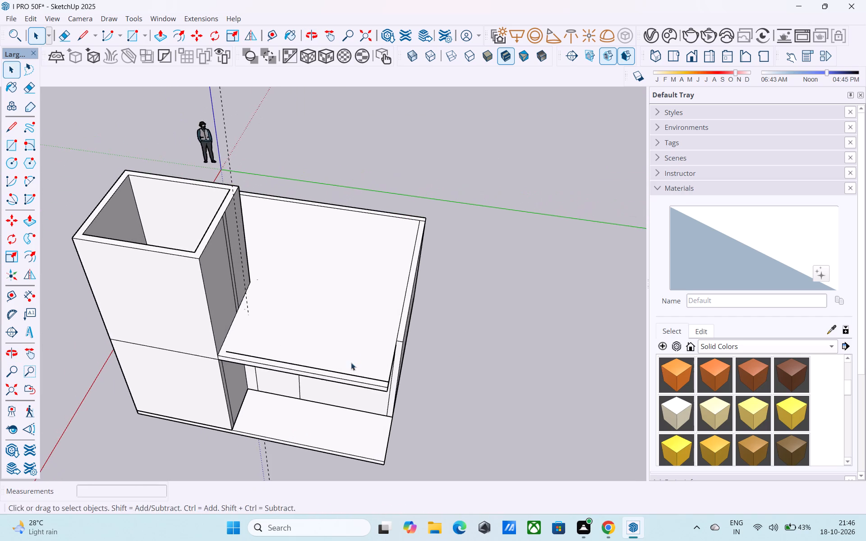
middle_drag(351, 362, 321, 345)
scroll(375, 347, up, 7)
middle_drag(375, 343, 381, 304)
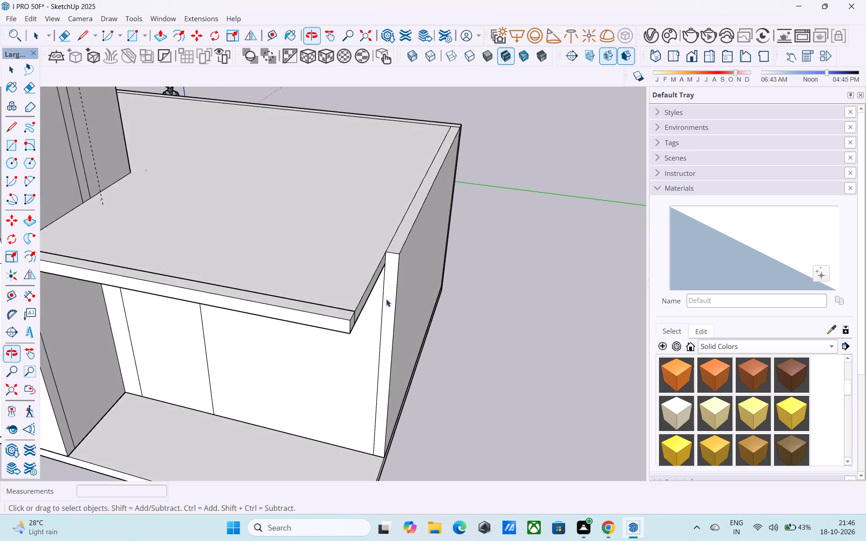
key(space)
click(390, 295)
double_click(390, 295)
click(392, 289)
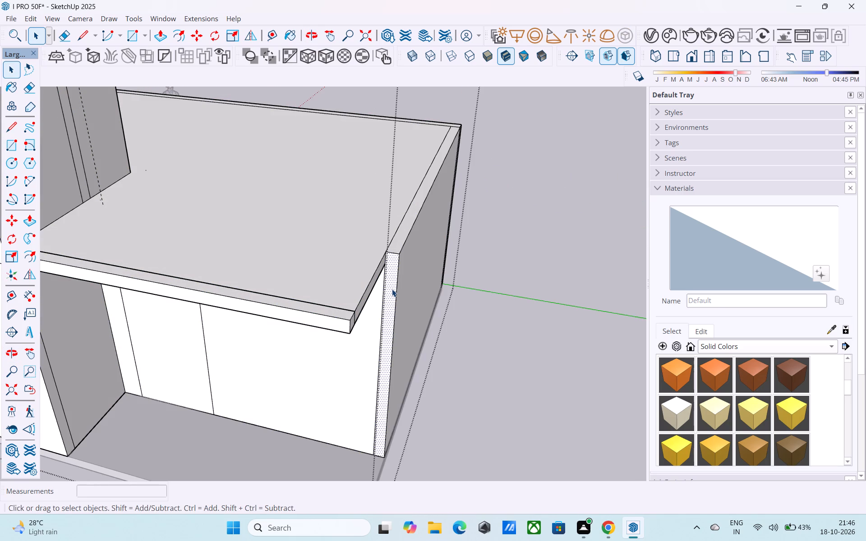
key(p)
click(392, 289)
click(299, 306)
click(304, 307)
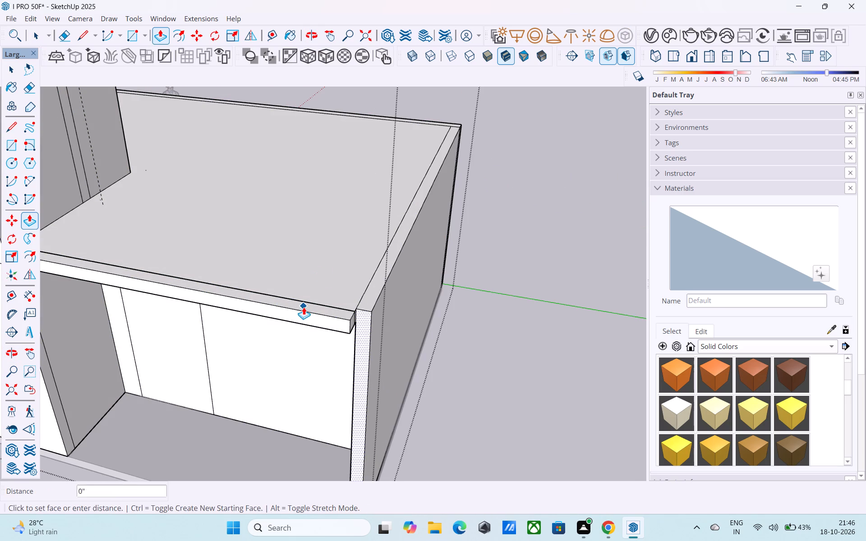
click(291, 304)
click(305, 308)
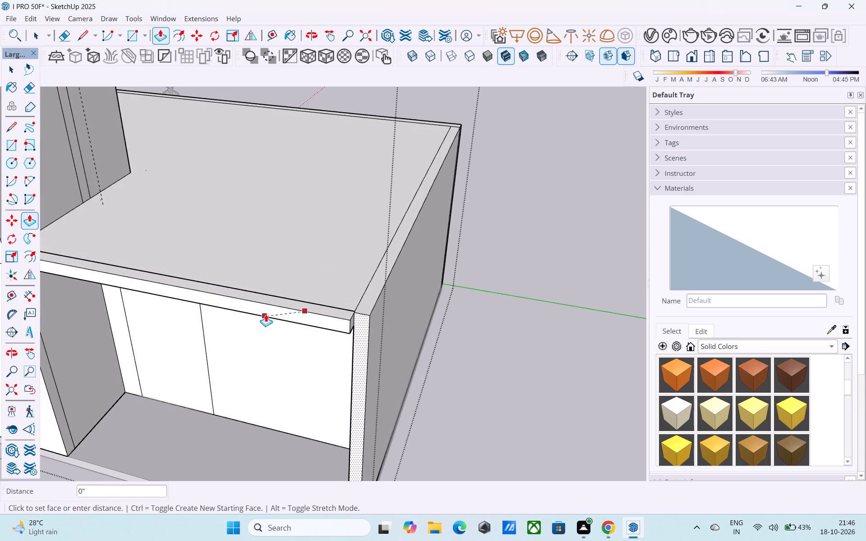
click(259, 301)
click(359, 314)
click(328, 316)
key(space)
Erase the leftover line running parallel to the front edge on the lower roof.
scroll(339, 315, down, 3)
middle_drag(339, 315, 341, 353)
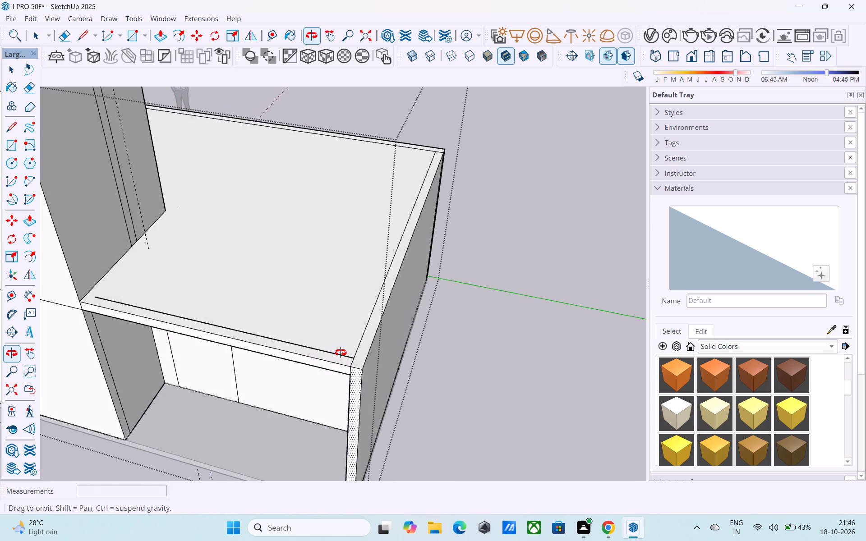
middle_drag(341, 353, 341, 353)
key(e)
drag(318, 358, 323, 344)
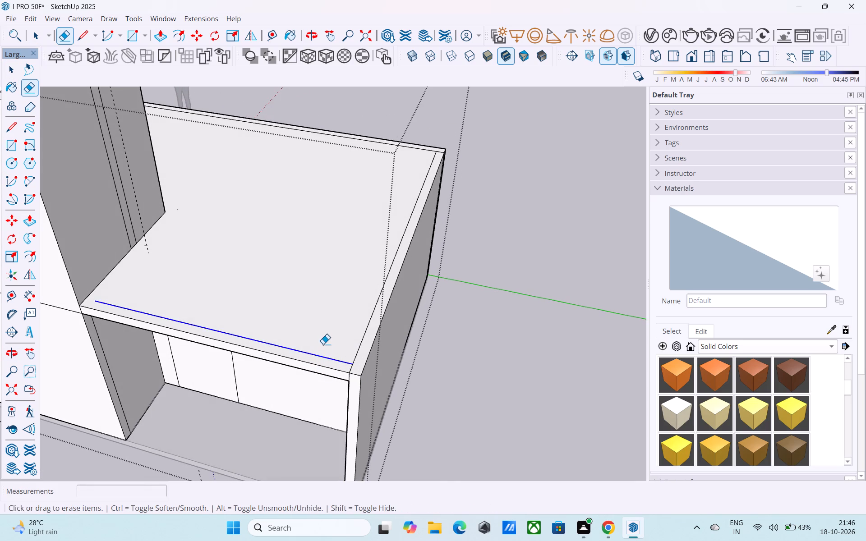
key(space)
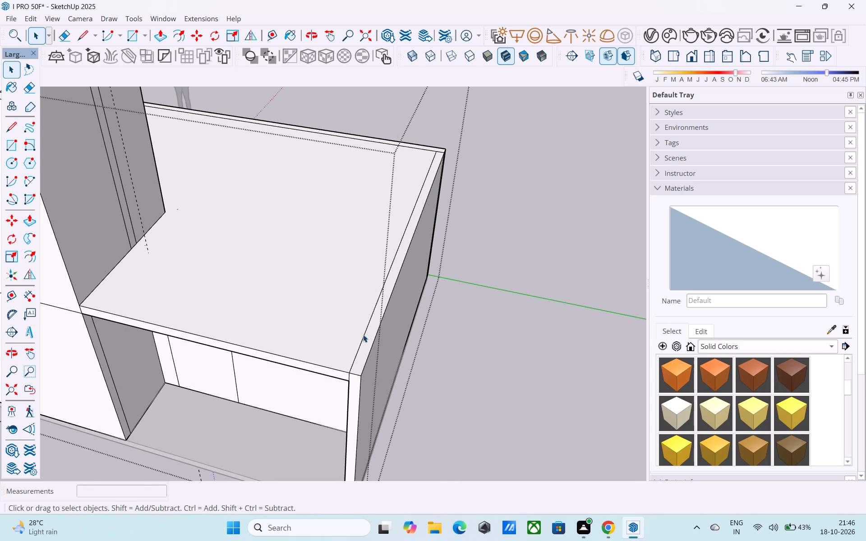
Erase the seam between the lower roof and the side wall's top, including the short leftover stub at the front corner.
key(e)
middle_drag(364, 335, 429, 226)
scroll(439, 192, up, 7)
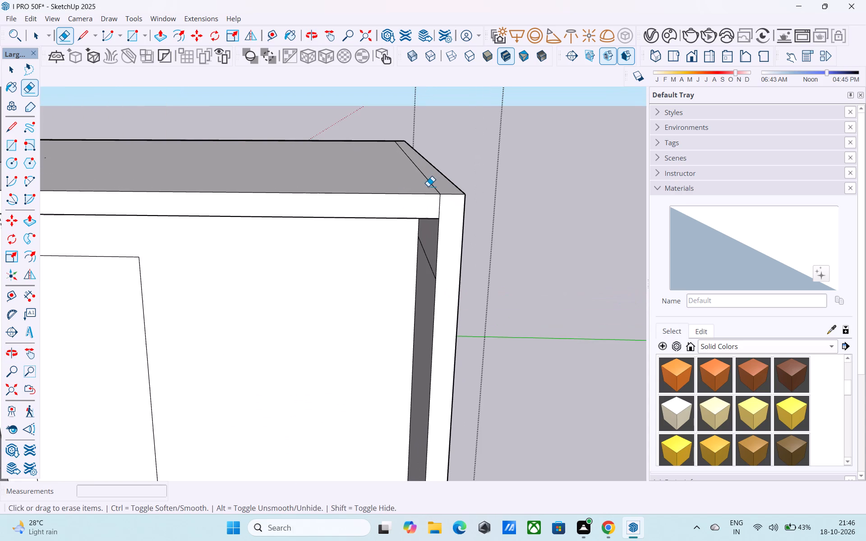
click(433, 188)
middle_drag(432, 204, 379, 347)
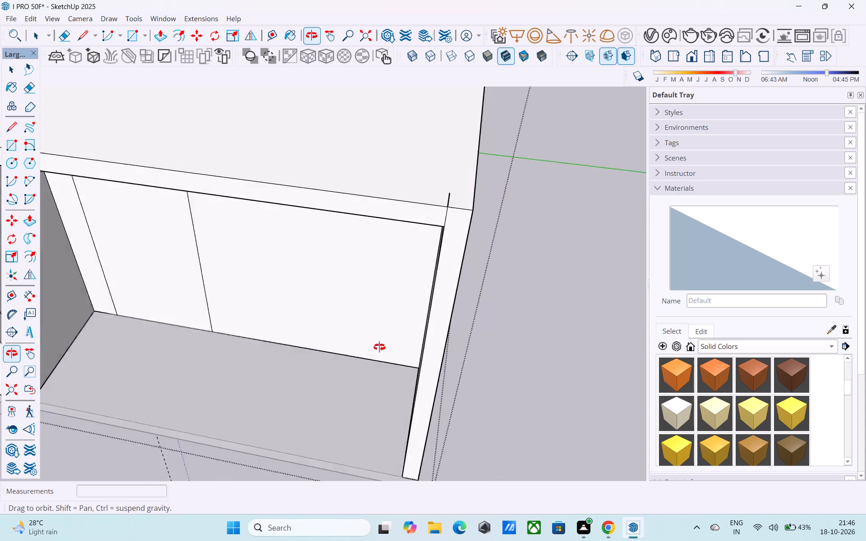
middle_drag(379, 347, 373, 357)
drag(457, 207, 444, 200)
scroll(439, 205, down, 17)
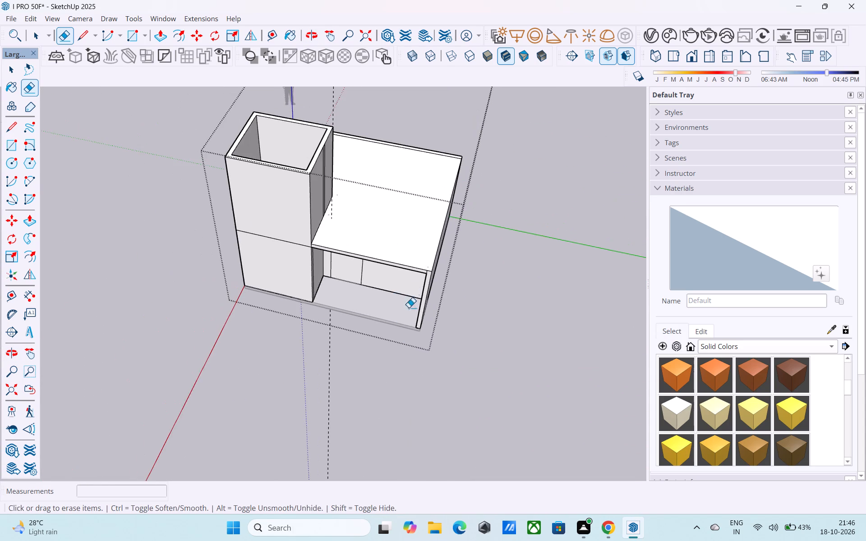
Offset the lower roof face's outline inward by 6".
key(space)
scroll(424, 248, up, 4)
click(424, 248)
key(f)
click(424, 248)
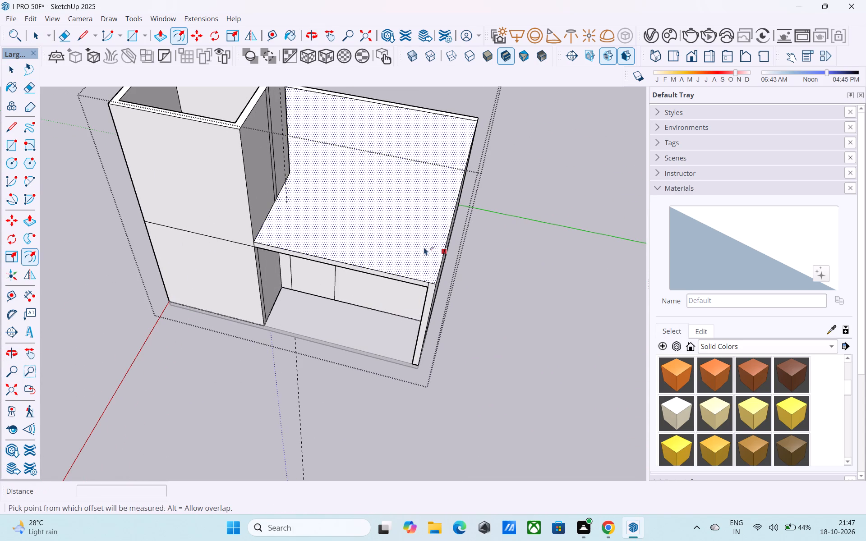
key(6)
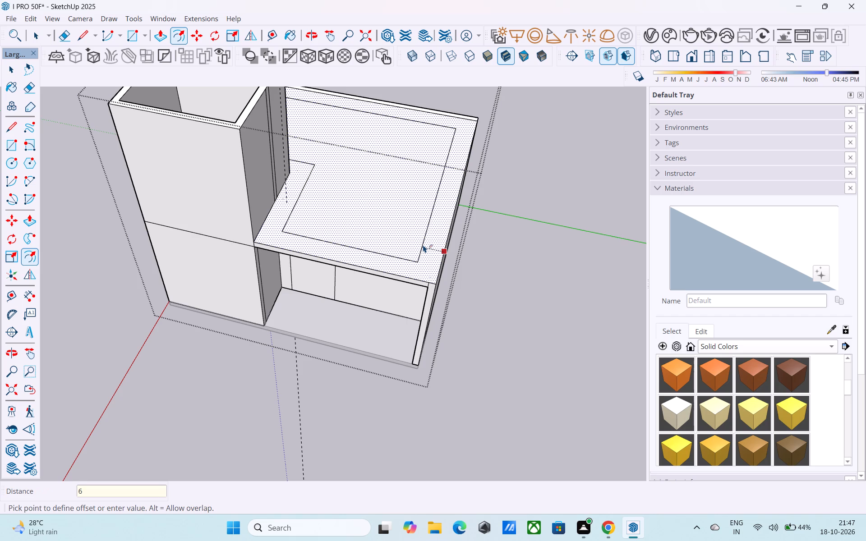
key(shift+quotedbl)
key(Return)
key(space)
Draw a 6" line closing the parapet strip at the front end of the tower wall.
scroll(423, 245, down, 2)
middle_drag(424, 250, 267, 405)
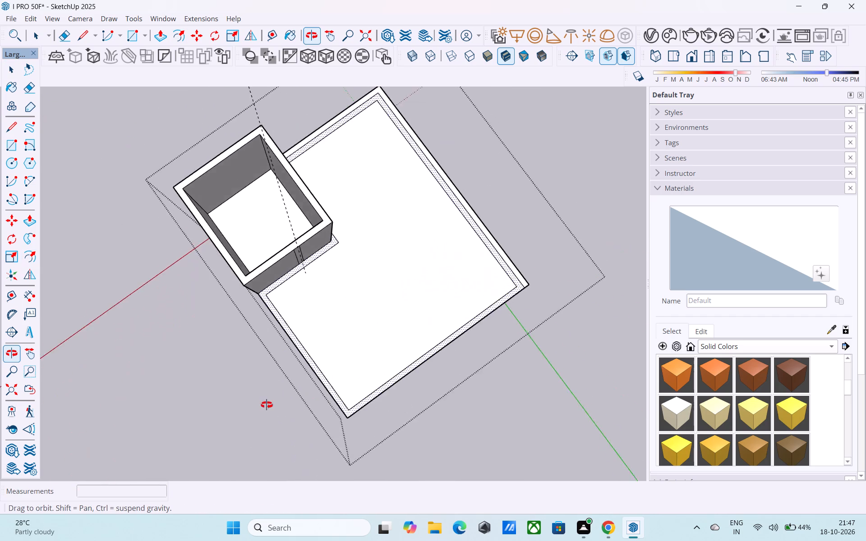
middle_drag(267, 405, 203, 390)
scroll(295, 301, down, 1)
middle_drag(295, 301, 259, 304)
scroll(259, 304, up, 4)
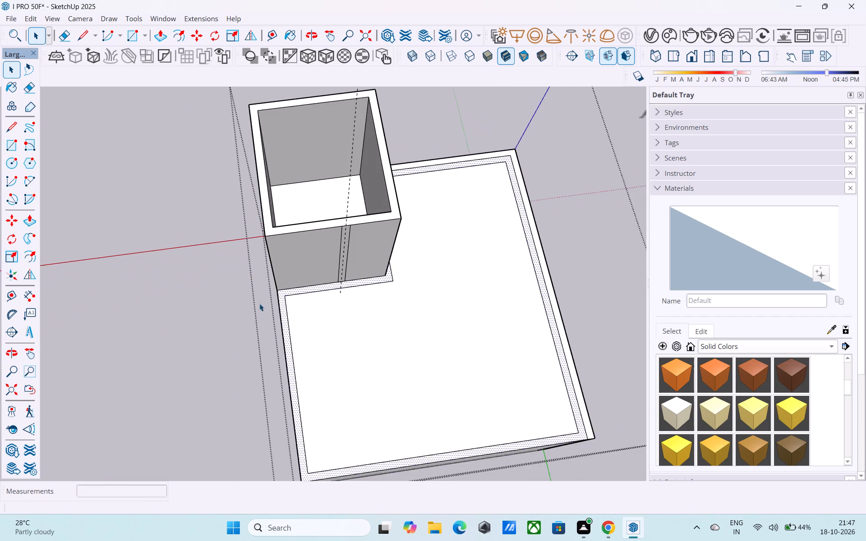
scroll(285, 300, up, 4)
key(l)
click(289, 297)
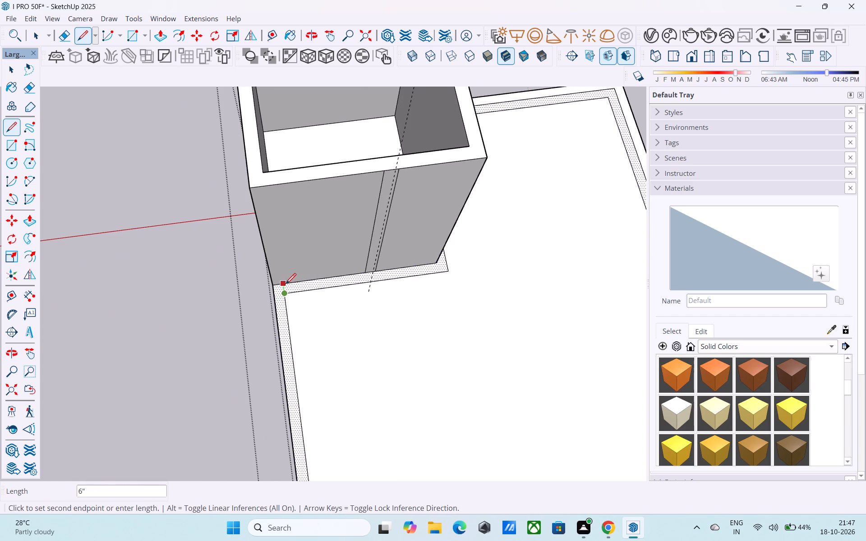
click(286, 285)
Draw a 6" line closing the parapet strip where it meets the other end of the tower's base.
scroll(286, 285, down, 5)
middle_drag(294, 288, 325, 275)
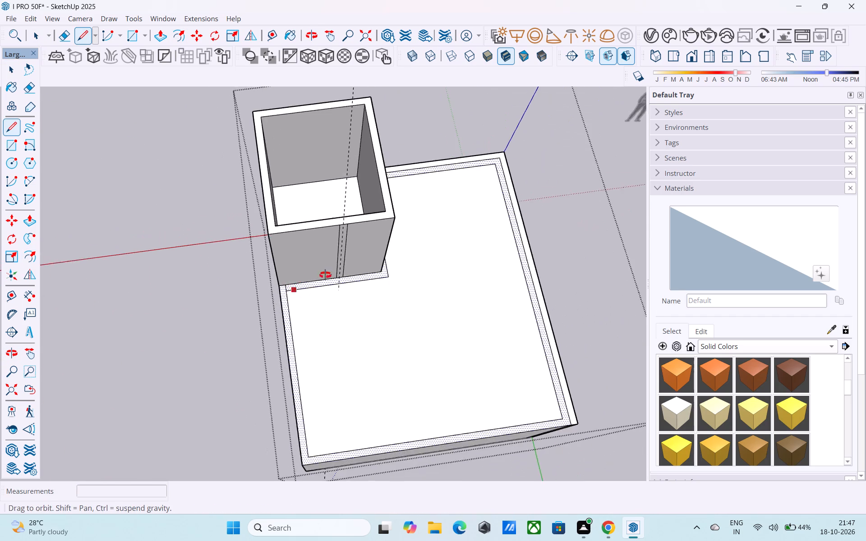
middle_drag(325, 275, 716, 251)
middle_drag(361, 250, 585, 246)
middle_drag(221, 261, 591, 260)
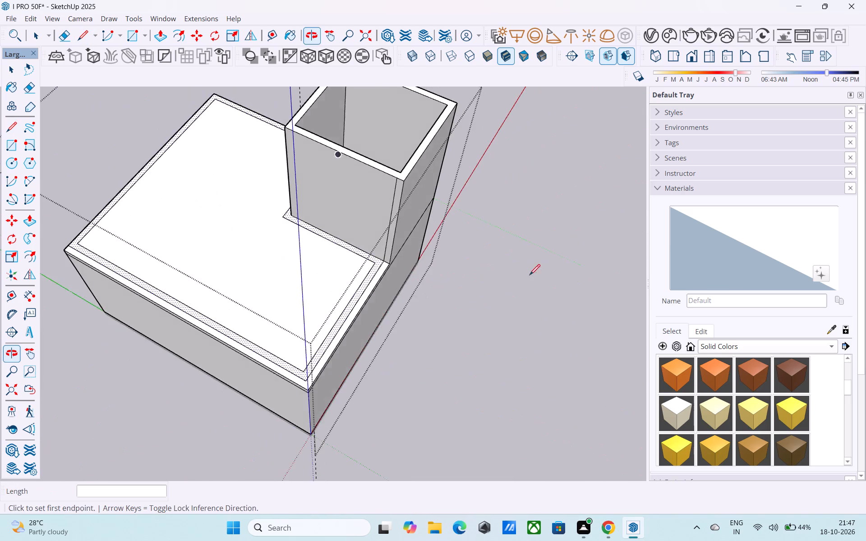
scroll(356, 279, up, 7)
click(380, 258)
click(388, 245)
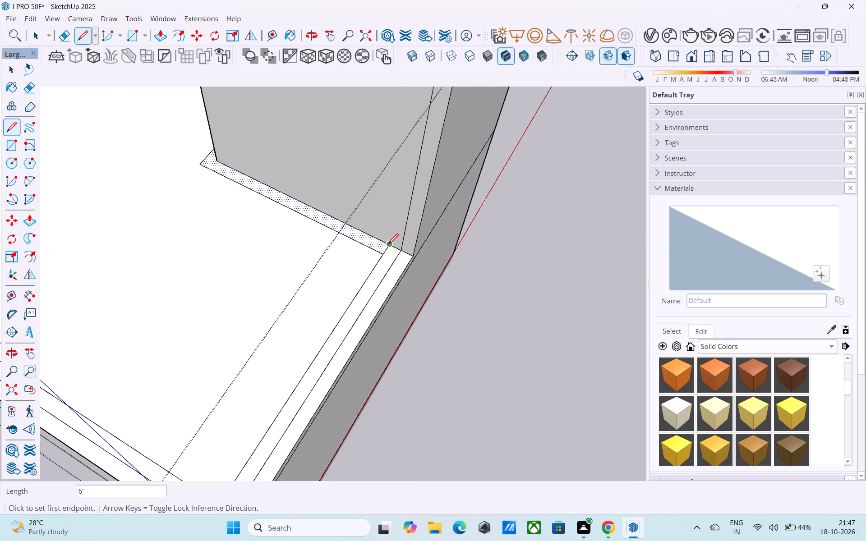
Erase the offset outline segments running along the tower's base and the stray edges left beside it.
key(e)
drag(379, 247, 366, 260)
scroll(428, 279, down, 8)
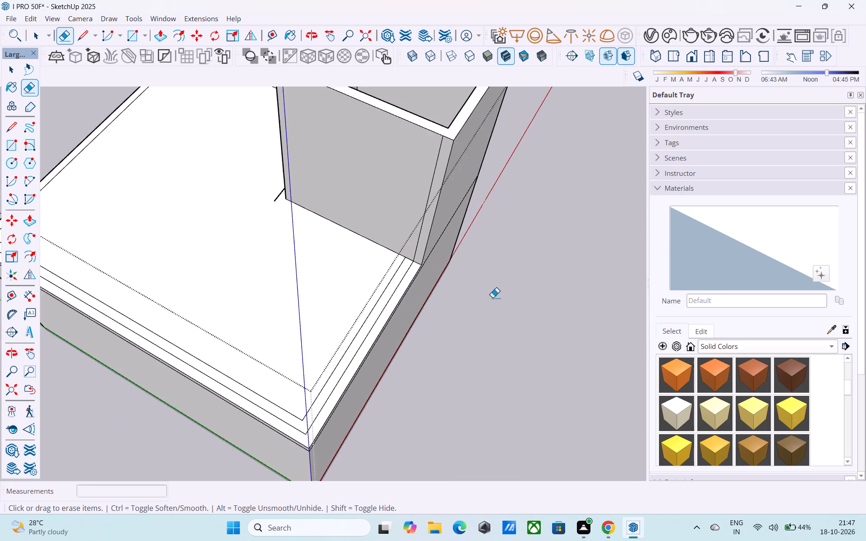
scroll(493, 298, down, 1)
middle_drag(305, 252, 559, 273)
scroll(363, 214, up, 7)
drag(326, 192, 323, 197)
click(301, 163)
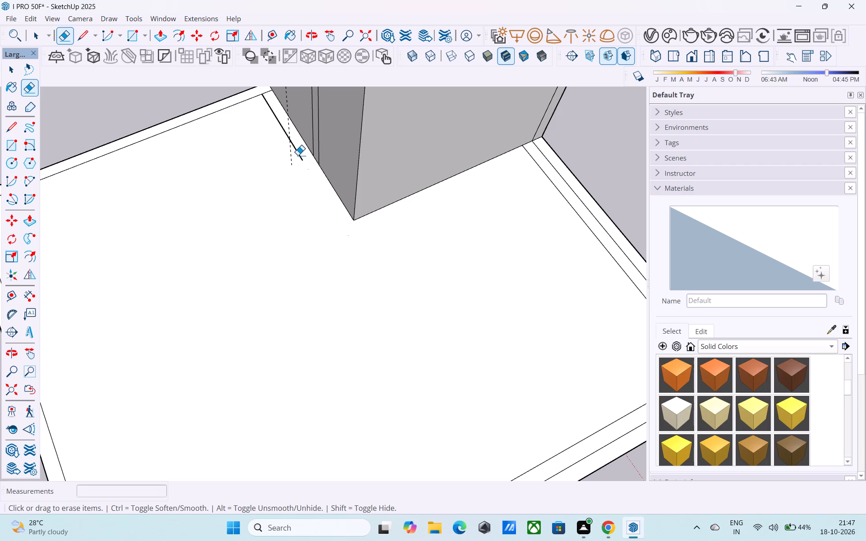
click(298, 155)
key(space)
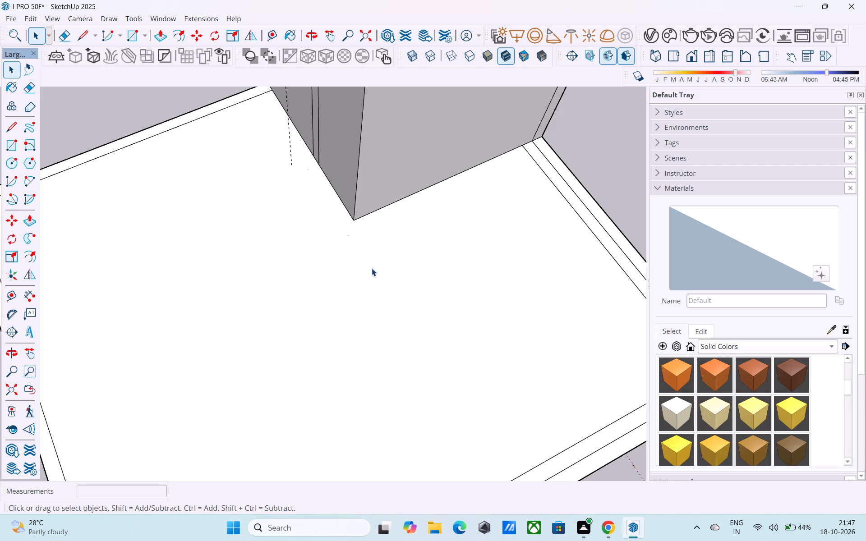
Erase the innermost duplicate outline along the two lower roof sides meeting at the corner by the origin.
scroll(381, 293, down, 7)
middle_click(382, 293)
scroll(382, 293, down, 3)
middle_drag(382, 293, 131, 204)
scroll(351, 366, up, 6)
key(e)
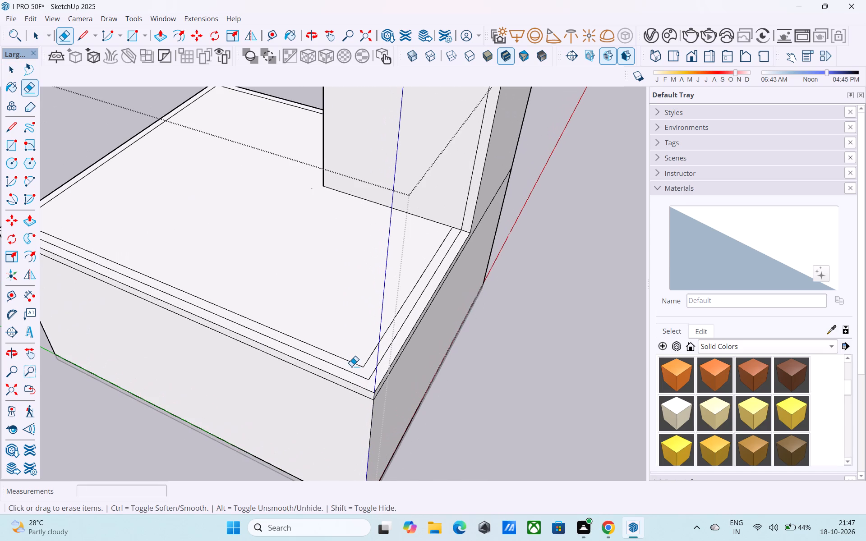
drag(364, 365, 356, 366)
scroll(377, 352, down, 6)
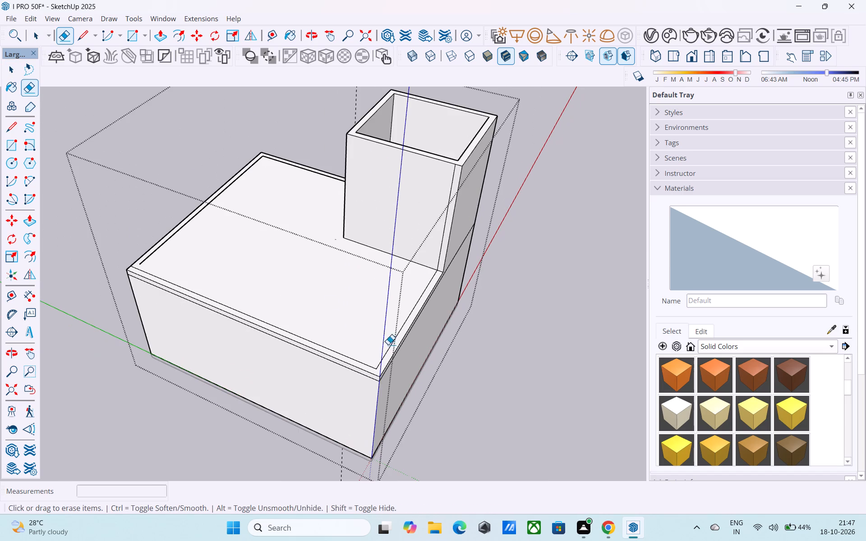
Draw a 6" line closing the gap in the parapet strip's inner outline at the roof corner on the green axis.
middle_drag(162, 275, 187, 276)
scroll(158, 275, up, 5)
key(l)
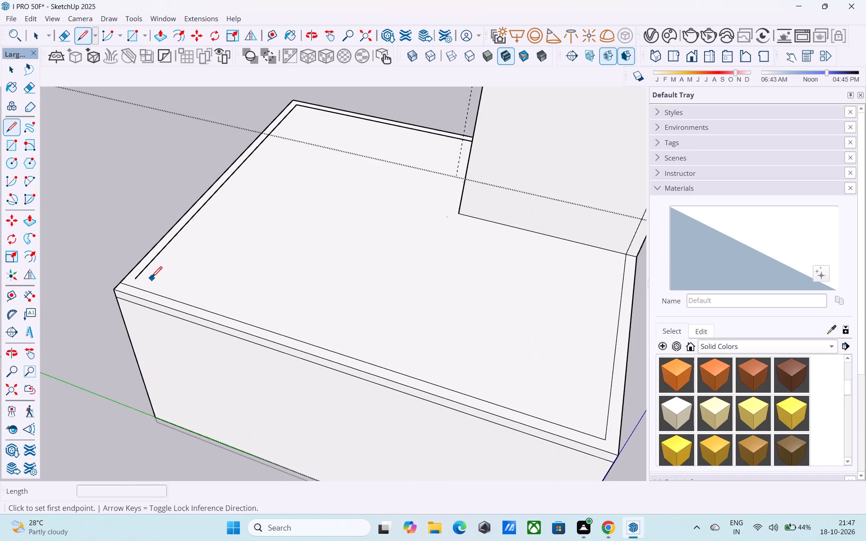
click(139, 275)
click(132, 286)
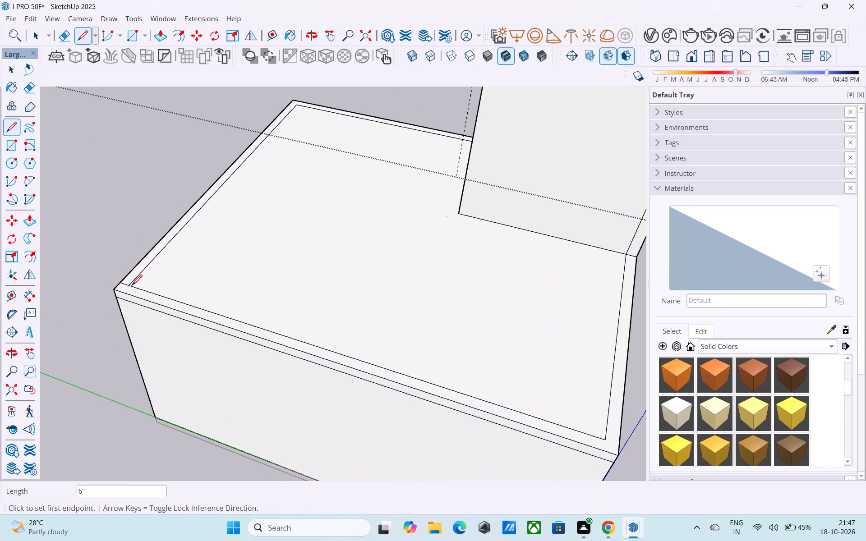
Draw two parallel 13' lines across the lower roof from the tower's wall edges to the opposite strip, outlining a cross wall.
key(e)
middle_drag(132, 286, 622, 277)
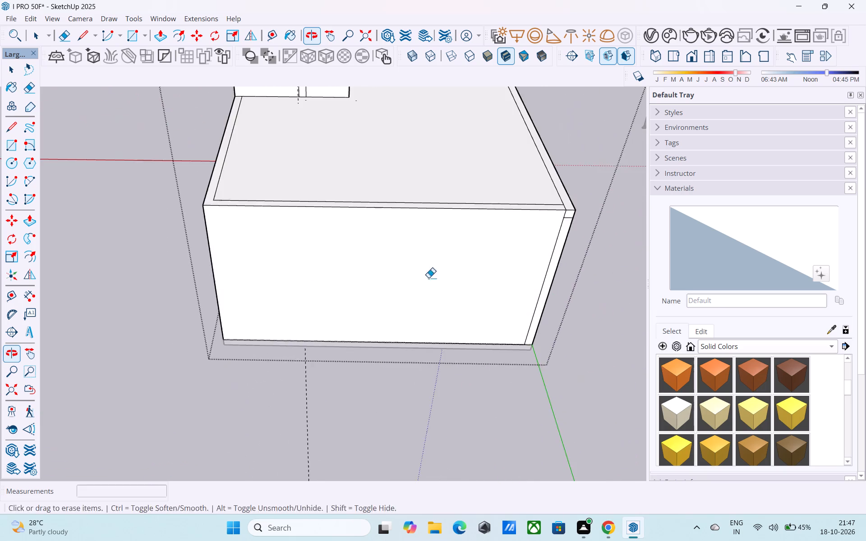
middle_drag(300, 278, 366, 262)
scroll(142, 270, down, 9)
middle_drag(205, 229, 235, 206)
scroll(140, 191, down, 3)
middle_drag(142, 212, 228, 206)
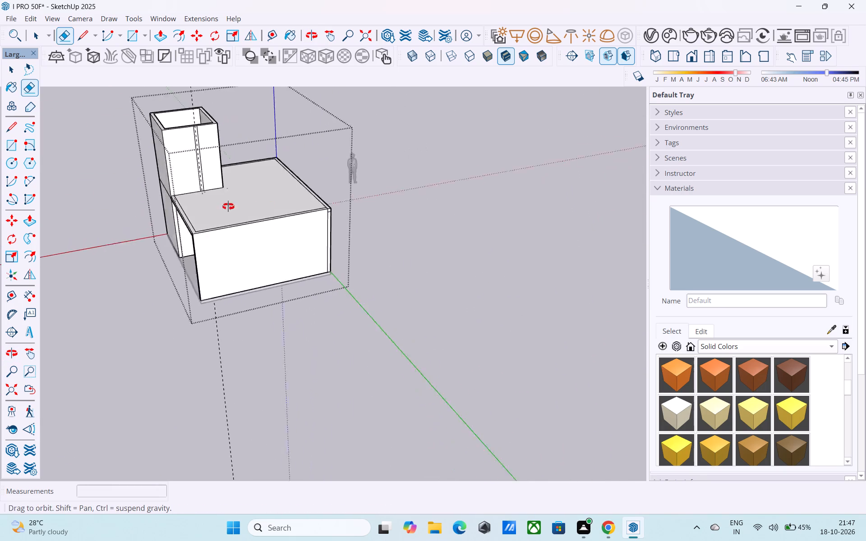
middle_drag(228, 206, 339, 206)
shift+middle_drag(296, 225, 154, 311)
scroll(225, 251, up, 6)
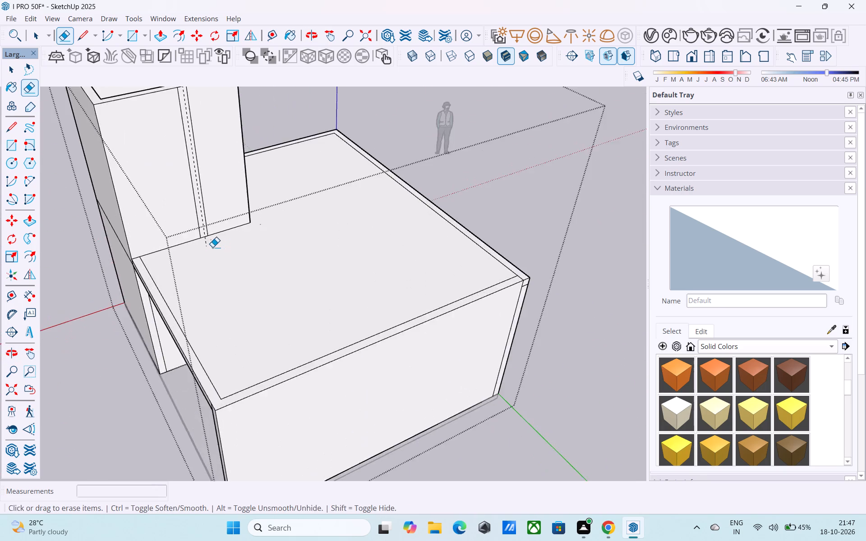
scroll(212, 247, up, 9)
key(l)
click(191, 227)
scroll(191, 225, down, 6)
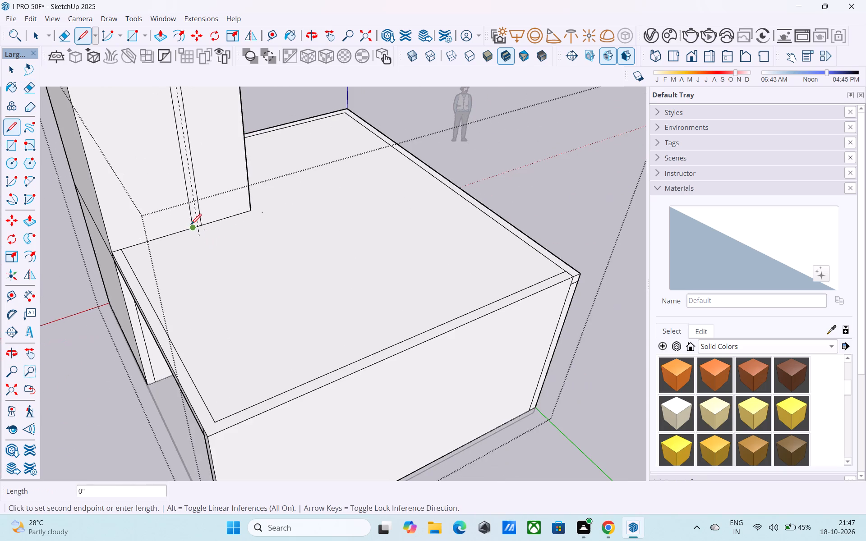
click(303, 385)
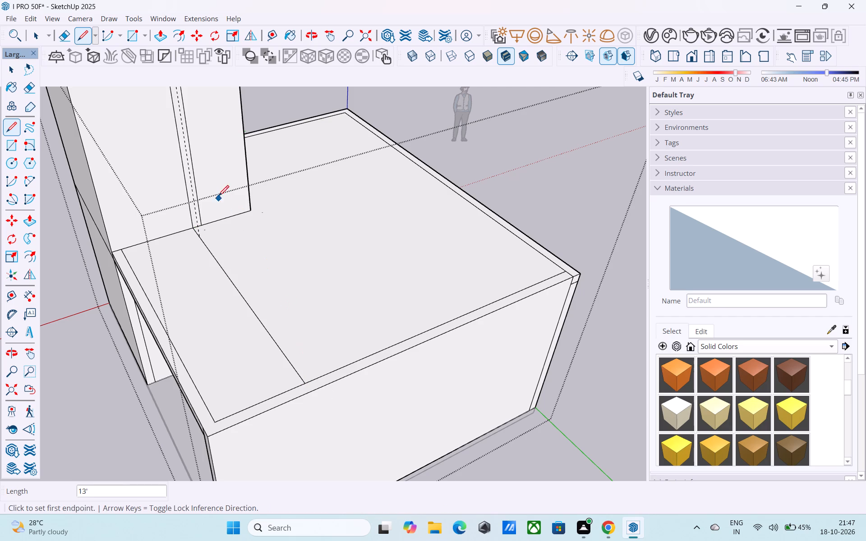
click(207, 224)
click(316, 381)
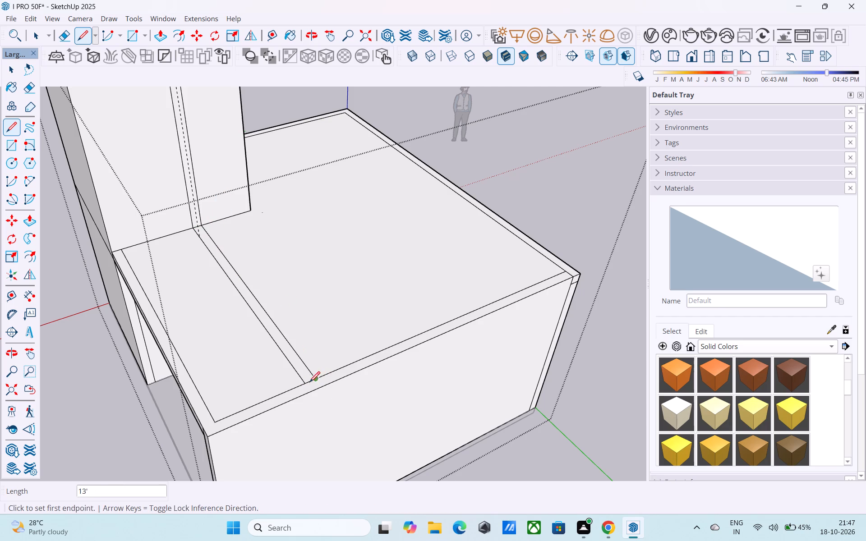
key(e)
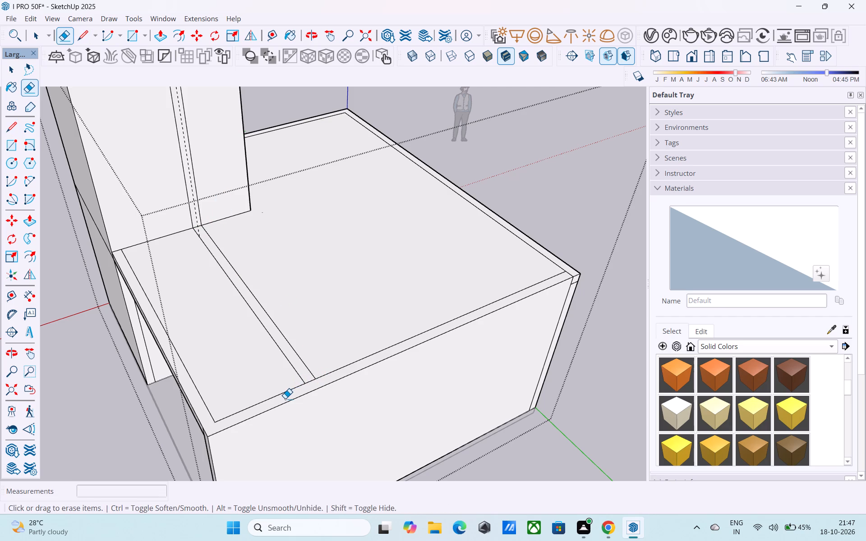
key(space)
Draw a 6" line across the parapet strip at the lower roof's front corner farthest from the tower.
middle_drag(285, 399, 358, 405)
middle_click(356, 384)
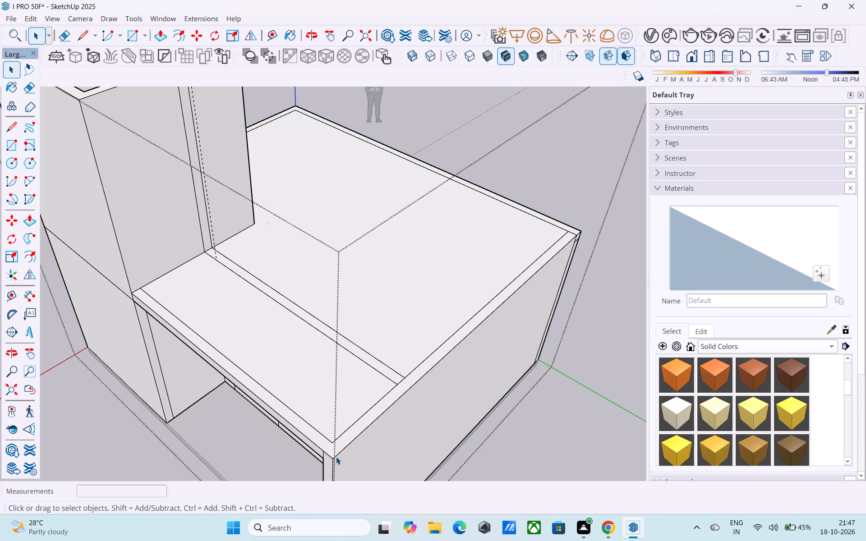
key(l)
click(336, 442)
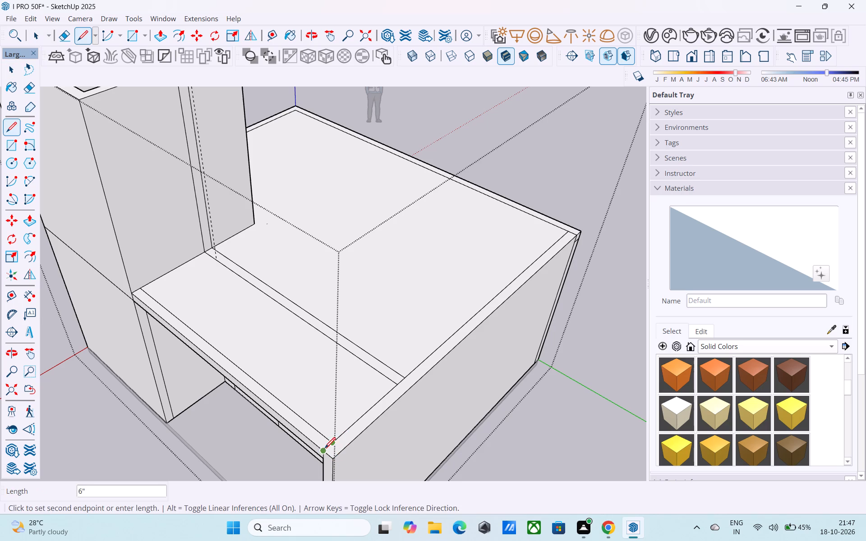
click(323, 449)
key(space)
Erase the short edges splitting the strip where the cross wall joins it and at the rear roof corner.
key(e)
scroll(398, 383, up, 1)
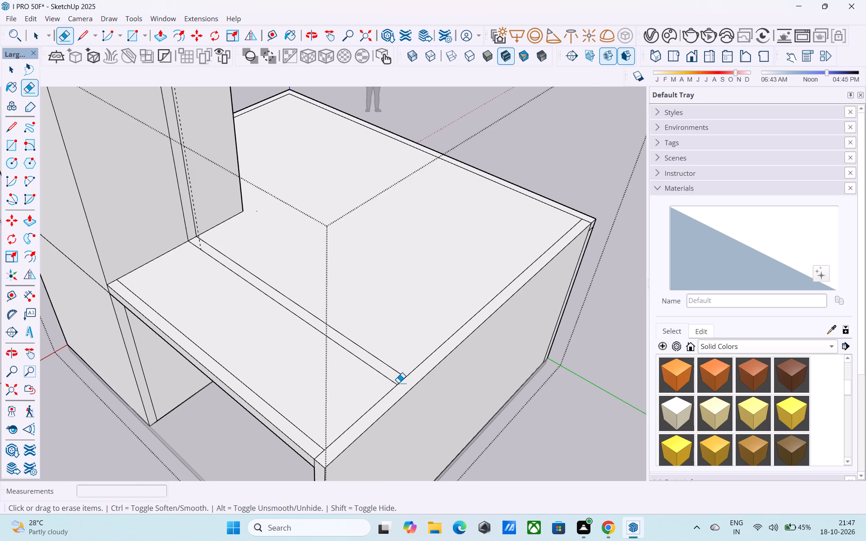
click(398, 381)
click(400, 381)
click(401, 383)
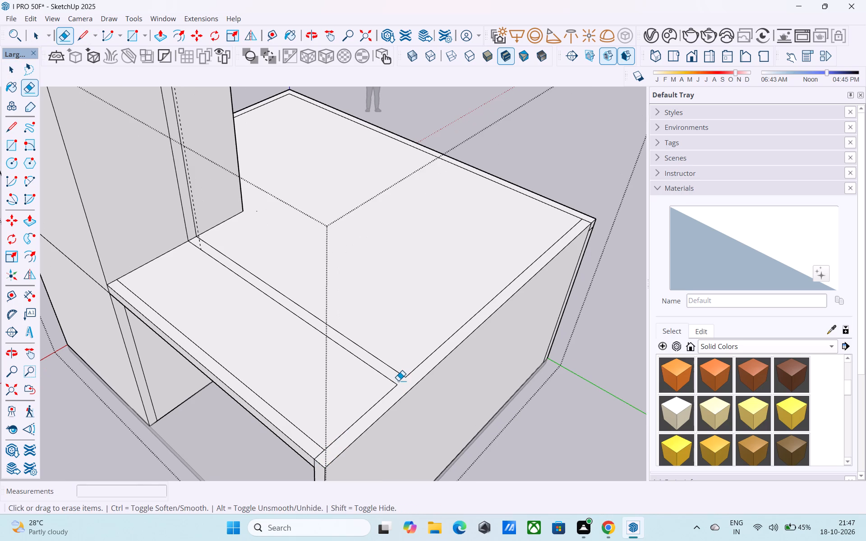
key(space)
click(394, 377)
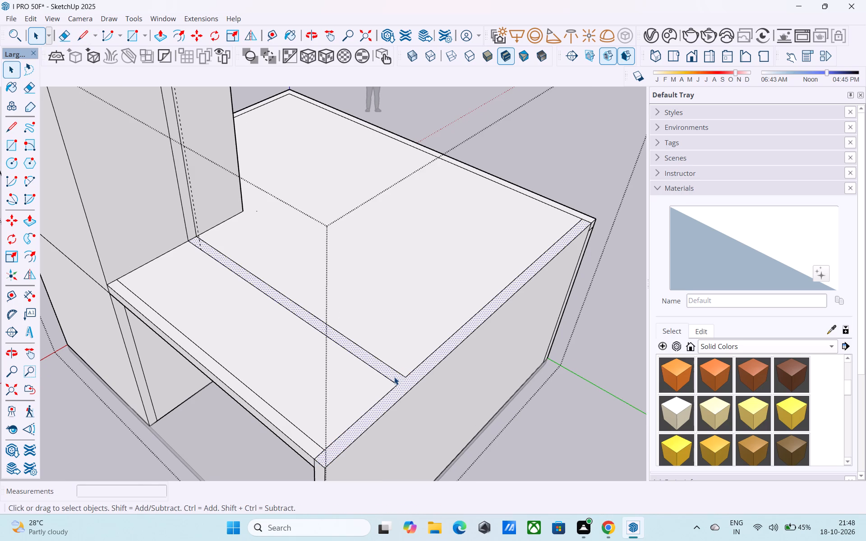
middle_drag(556, 209, 558, 232)
key(e)
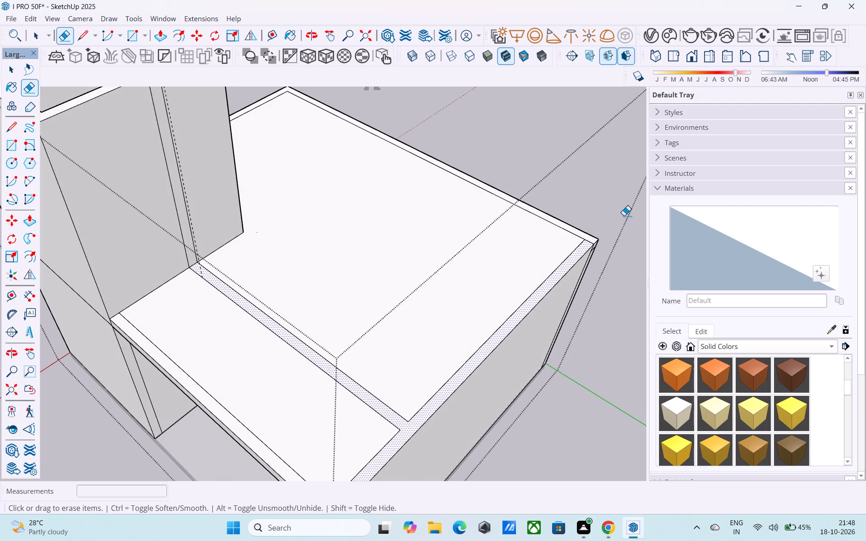
scroll(627, 230, up, 6)
click(573, 246)
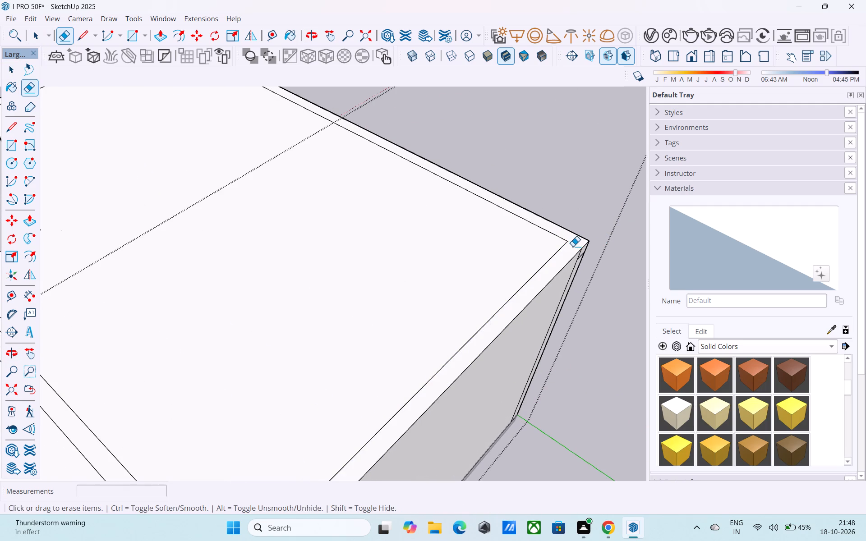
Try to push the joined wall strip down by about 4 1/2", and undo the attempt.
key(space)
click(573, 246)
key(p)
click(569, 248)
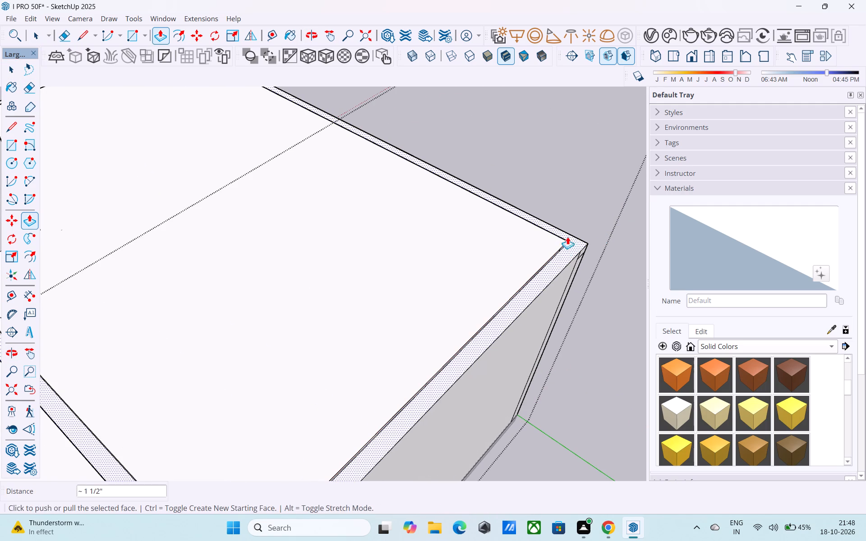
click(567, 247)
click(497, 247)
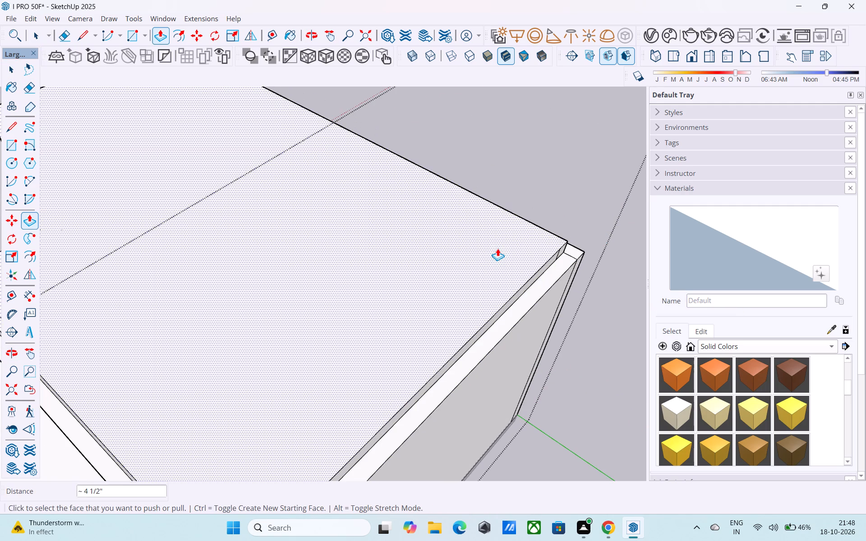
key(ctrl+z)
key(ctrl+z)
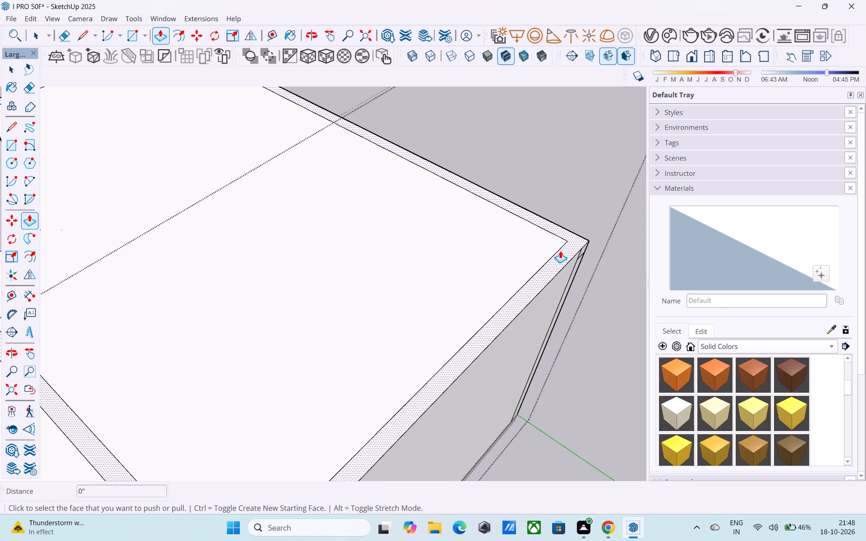
Push/pull the joined wall strip up 10' to raise the upper-storey walls.
key(space)
click(561, 251)
key(p)
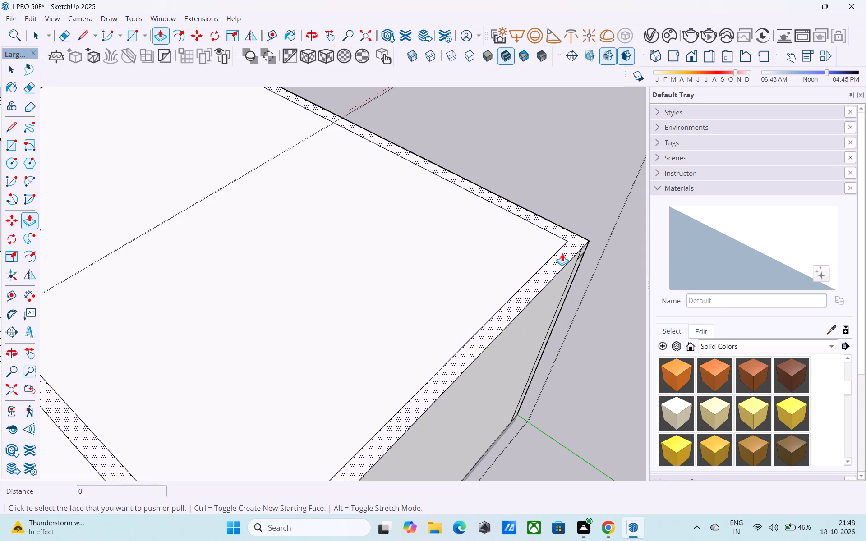
click(562, 253)
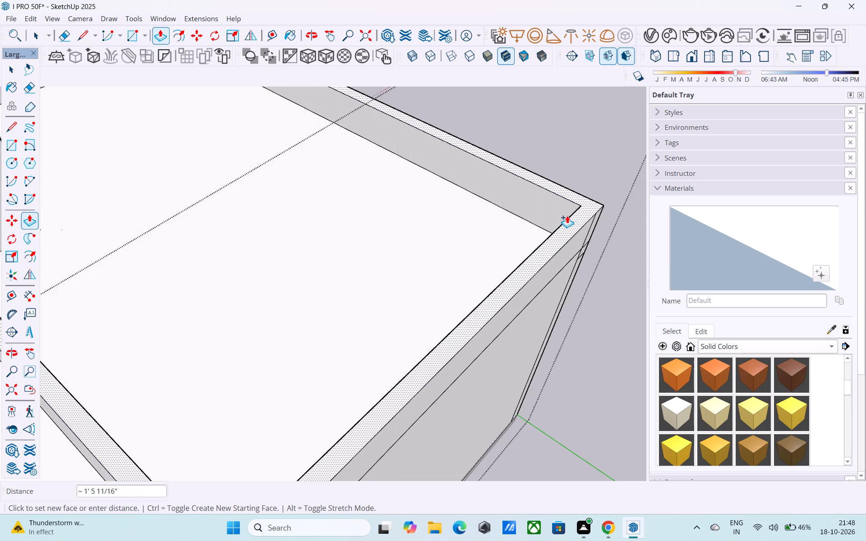
text(10')
key(Return)
Erase the vertical edge between the tower and the new upper wall on the building's outer side.
scroll(567, 213, down, 3)
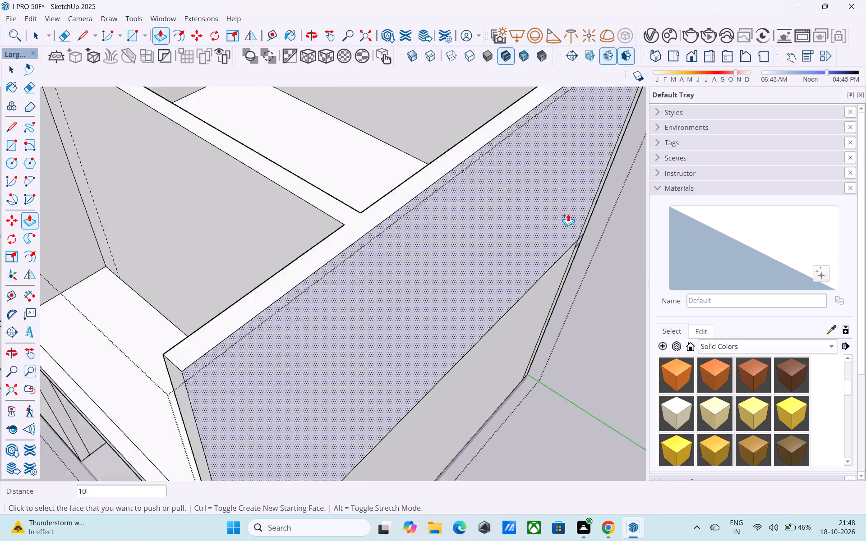
scroll(568, 214, down, 20)
middle_drag(341, 334, 451, 243)
scroll(406, 175, up, 4)
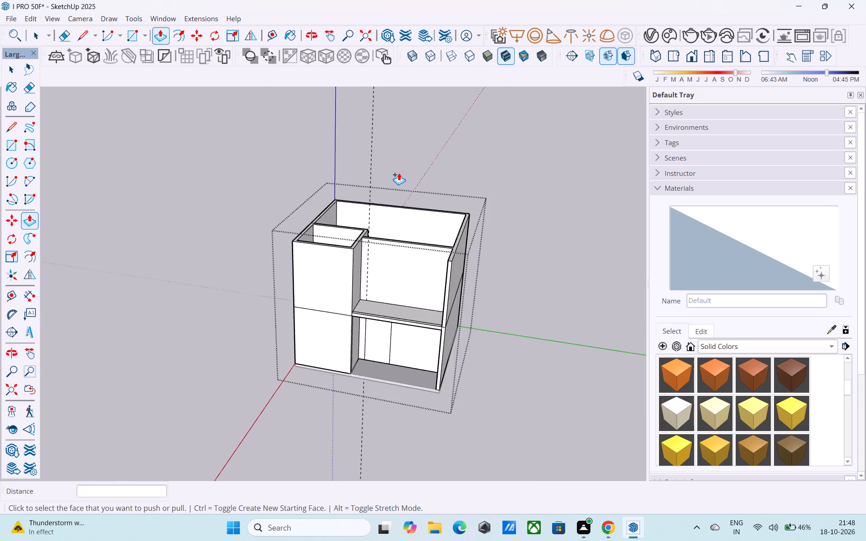
scroll(399, 173, up, 6)
middle_drag(401, 175, 632, 158)
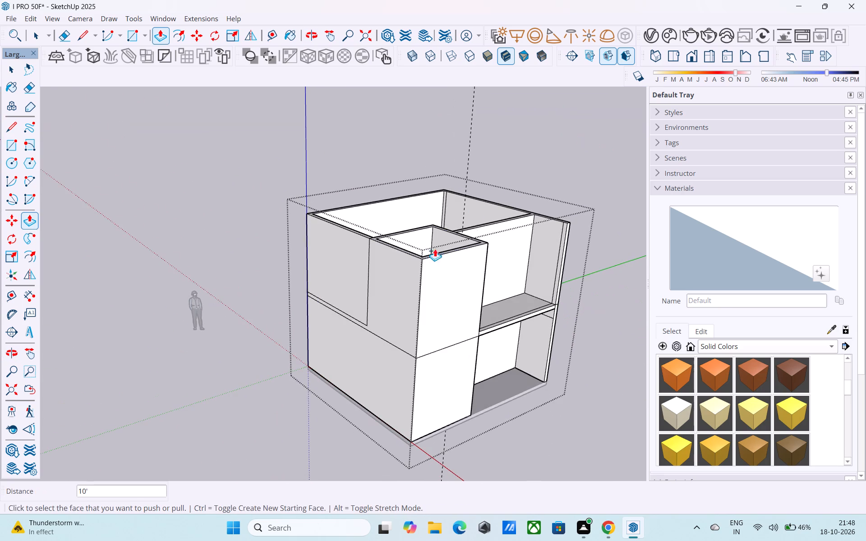
scroll(370, 308, up, 5)
key(e)
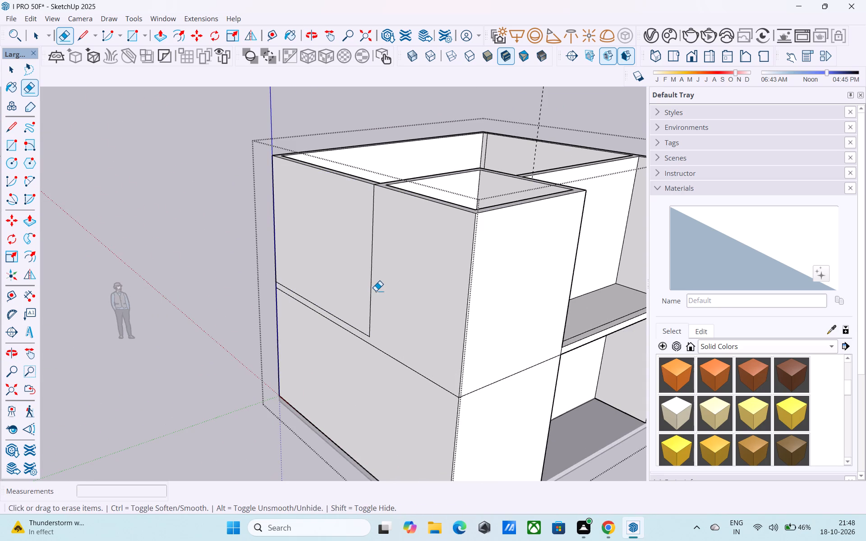
drag(368, 285, 373, 288)
Draw a line extending the upper slab edge across the tower's outer side to its front corner.
scroll(319, 294, down, 2)
middle_drag(319, 294, 341, 283)
key(l)
click(375, 318)
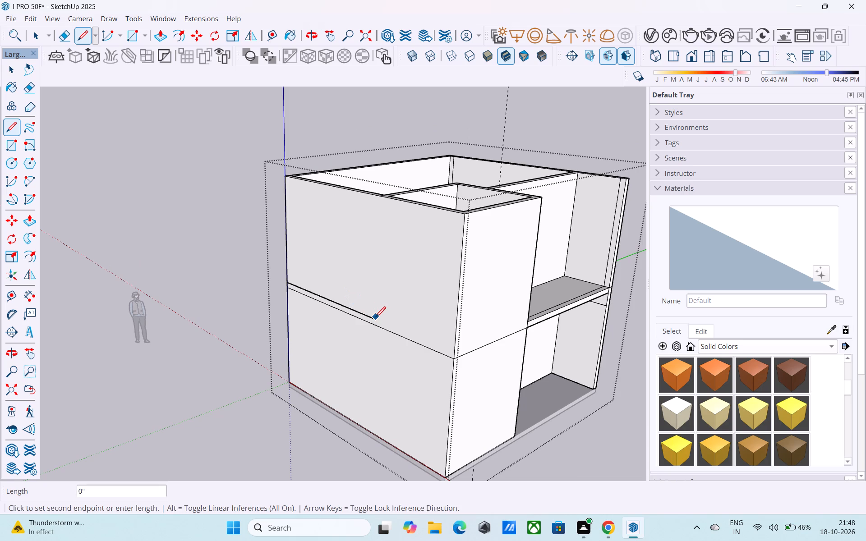
scroll(375, 318, up, 5)
key(l)
click(375, 320)
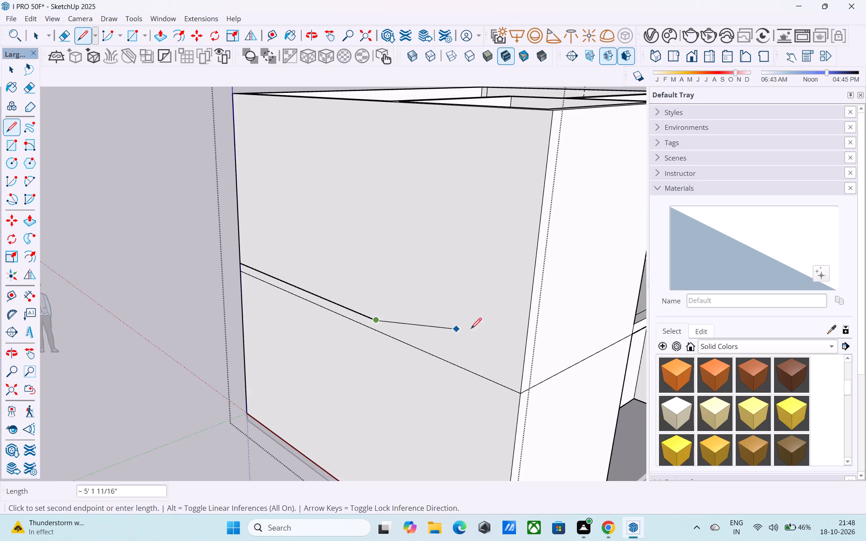
click(523, 380)
Draw a 9' line continuing the slab band across the tower's front face to the balcony slab.
click(522, 383)
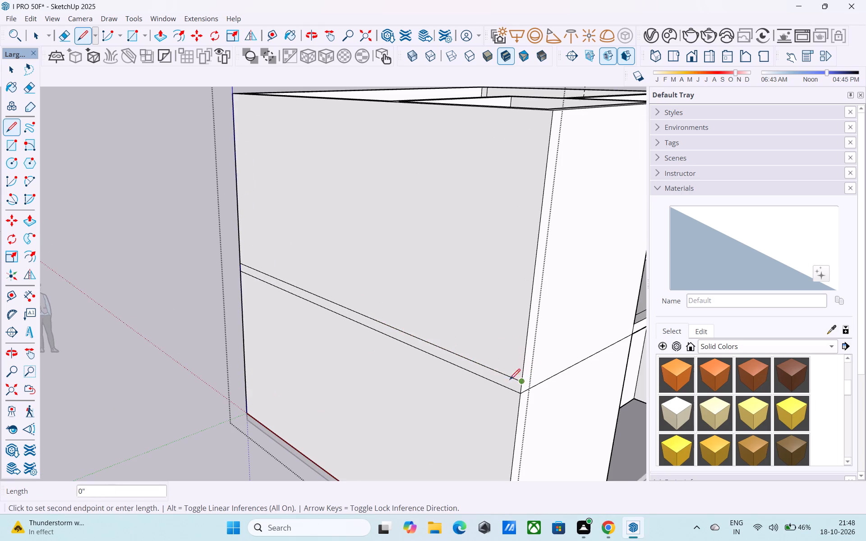
scroll(237, 373, down, 6)
scroll(445, 347, up, 5)
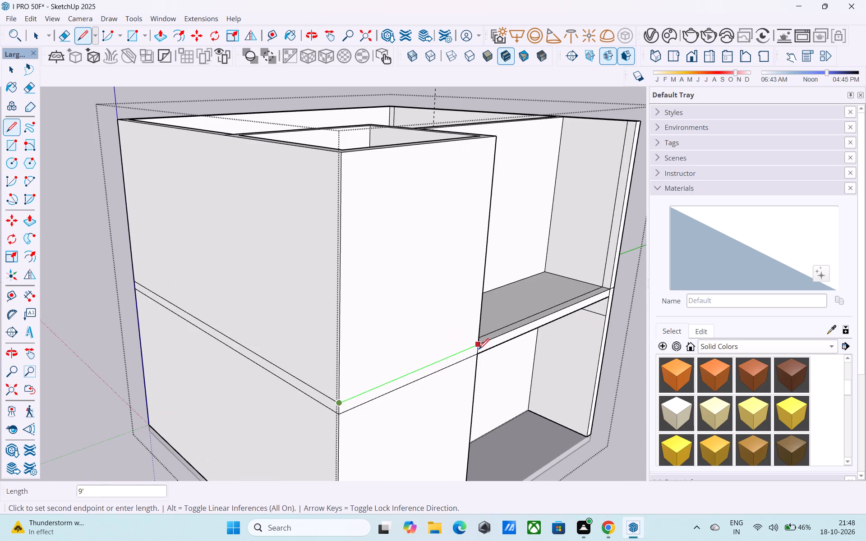
click(479, 350)
scroll(479, 350, up, 1)
middle_drag(478, 349, 250, 339)
scroll(250, 337, down, 6)
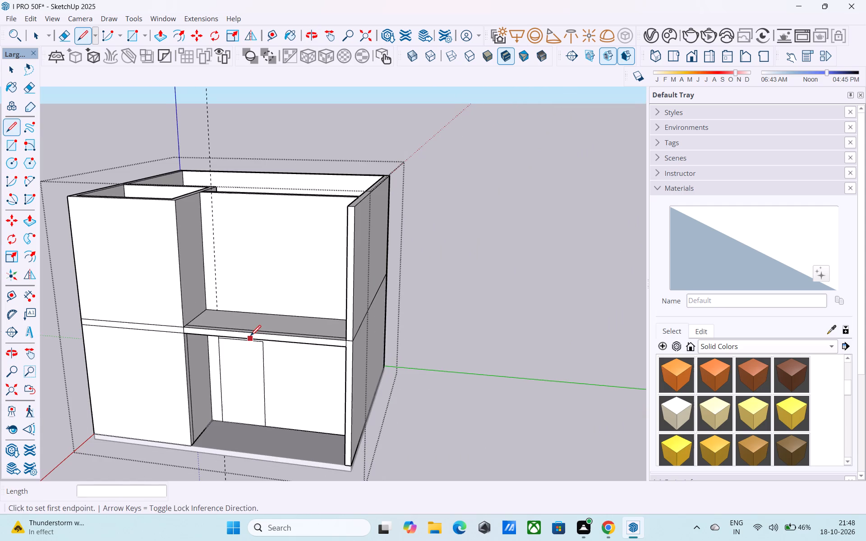
key(space)
Save the model file.
middle_drag(245, 339, 260, 329)
key(ctrl+s)
key(space)
Examine the two-storey building's front elevation and upper walls from eye level and from above.
scroll(298, 310, down, 1)
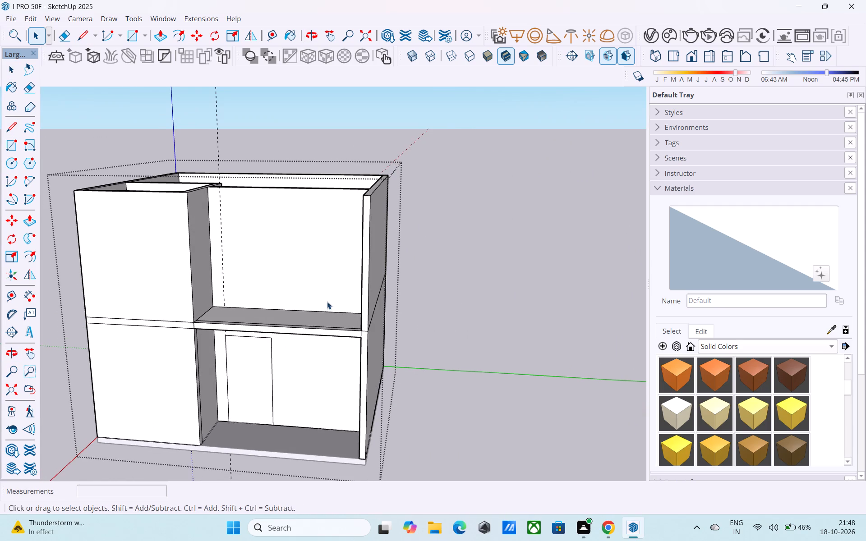
scroll(327, 302, down, 3)
middle_drag(455, 267, 432, 313)
scroll(340, 312, up, 4)
scroll(290, 291, down, 5)
middle_drag(304, 280, 359, 210)
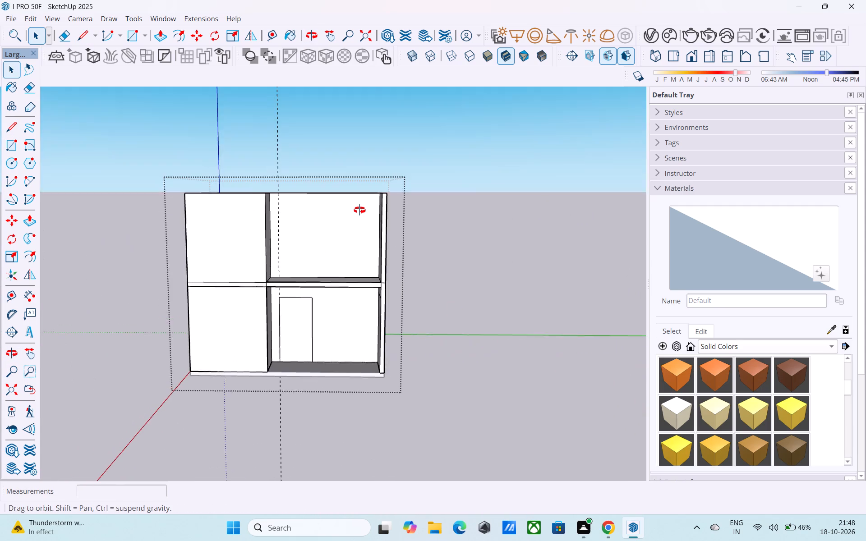
middle_drag(359, 210, 360, 204)
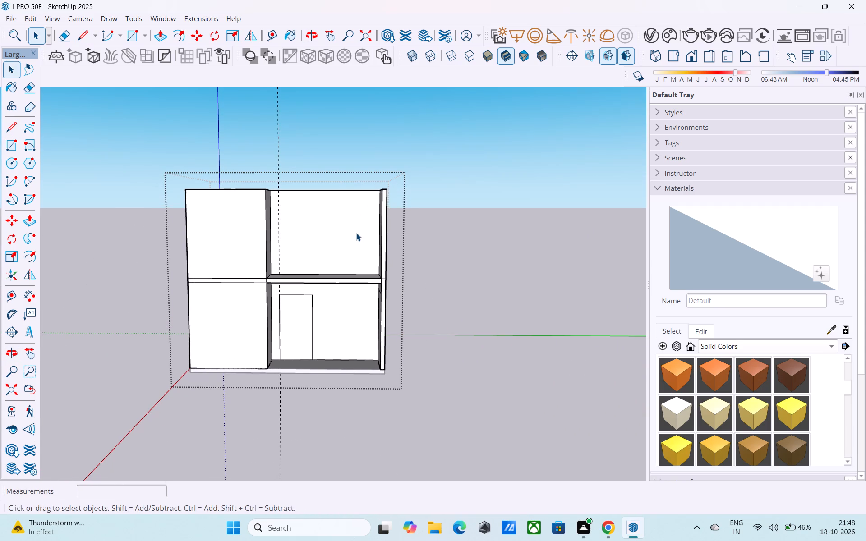
scroll(357, 230, down, 5)
middle_drag(358, 230, 365, 271)
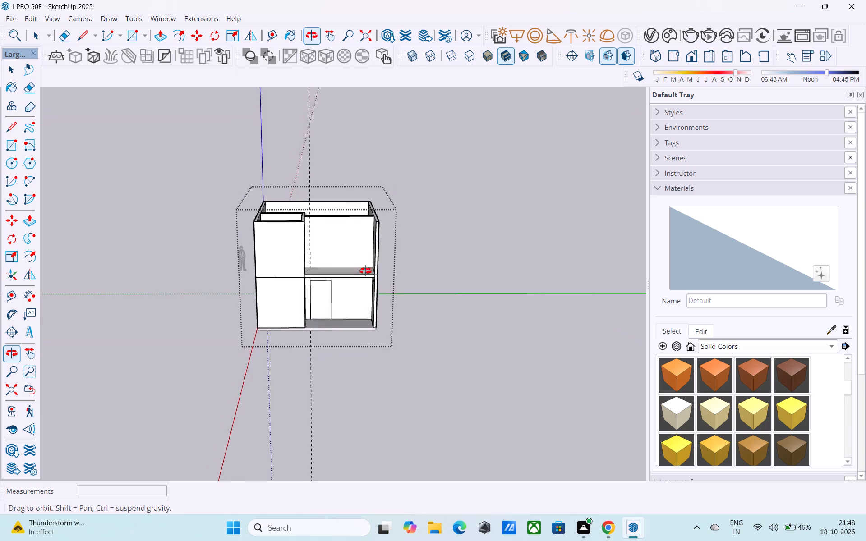
middle_drag(365, 271, 369, 287)
shift+middle_drag(340, 258, 363, 223)
Exit editing of the building group.
click(439, 180)
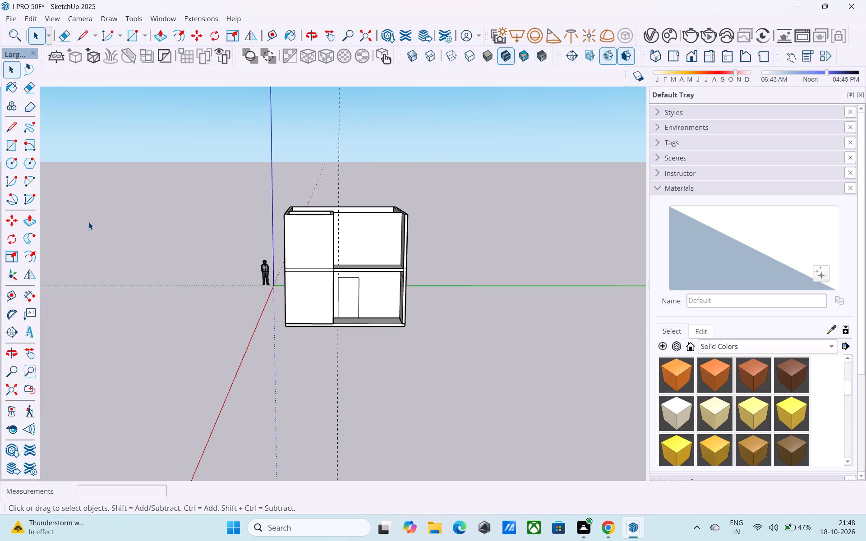
Examine the two-storey building's front elevation, balcony recess and upper walls from eye level and from above.
shift+middle_drag(91, 217, 88, 237)
shift+middle_drag(97, 236, 83, 231)
middle_click(340, 263)
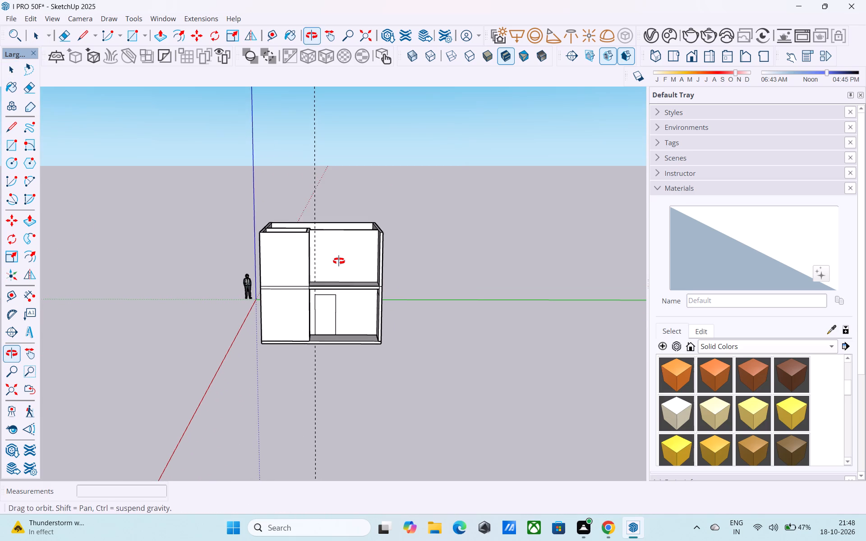
scroll(339, 261, up, 4)
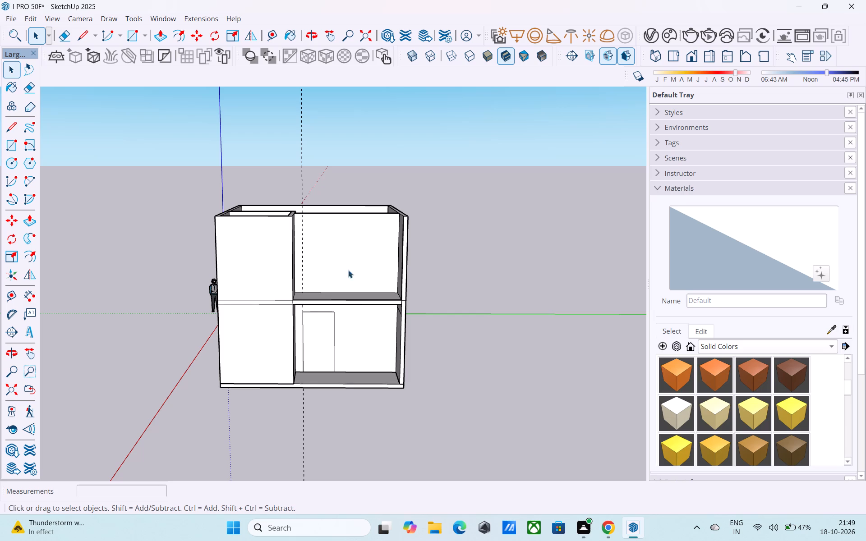
middle_drag(329, 282, 296, 275)
scroll(296, 275, up, 4)
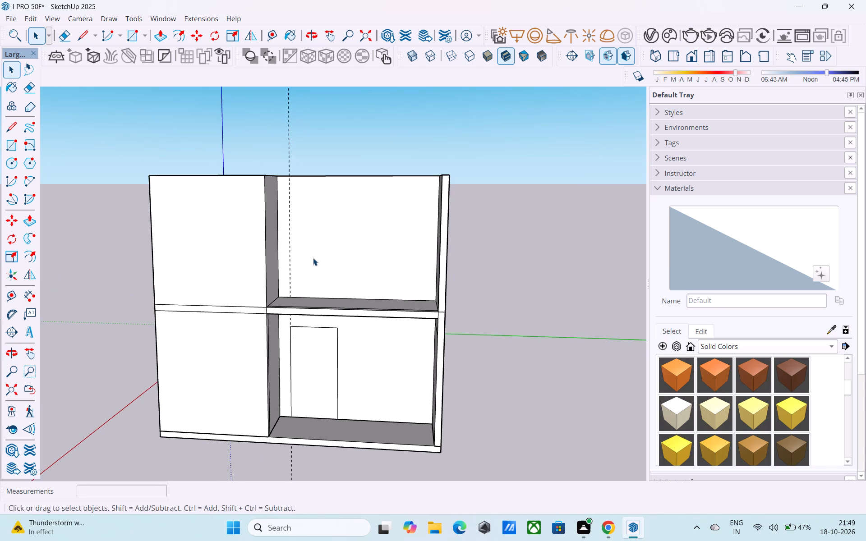
middle_drag(313, 257, 340, 302)
scroll(313, 257, down, 1)
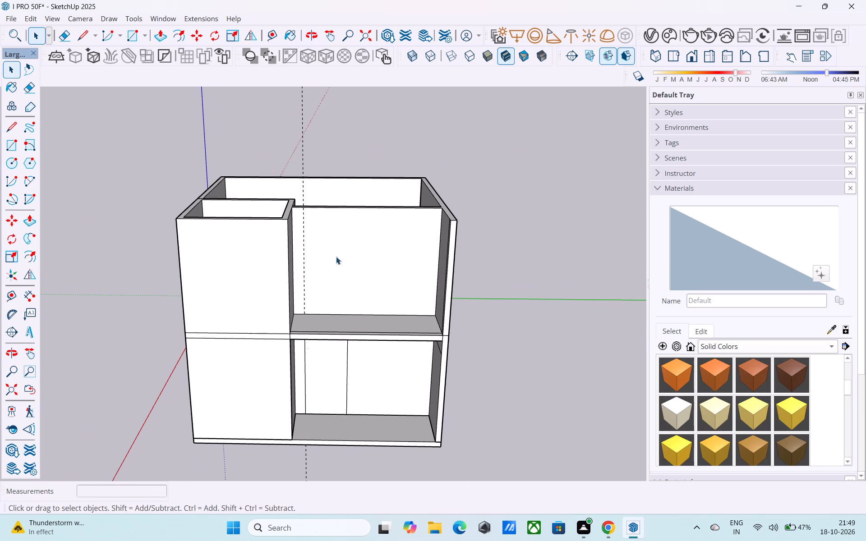
middle_drag(377, 226, 373, 228)
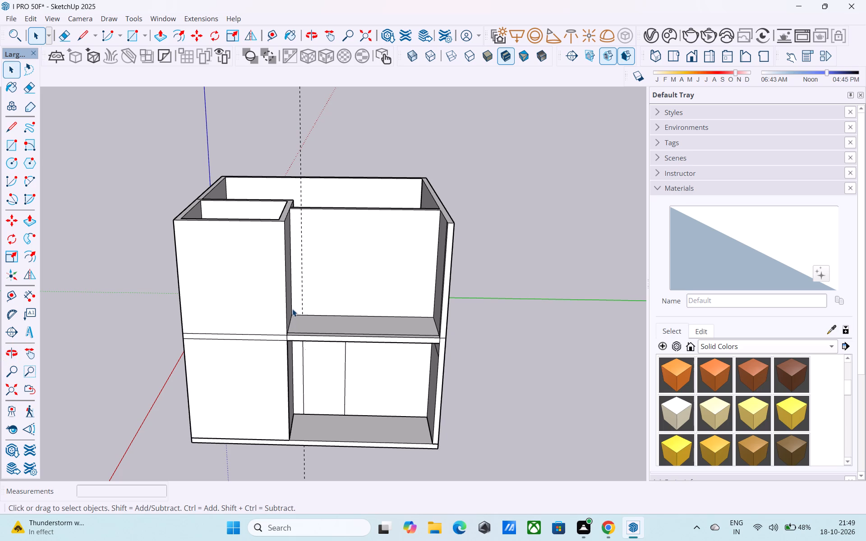
Open the building group for editing and delete the vertical guide line on the recessed front wall.
scroll(292, 309, up, 6)
click(310, 290)
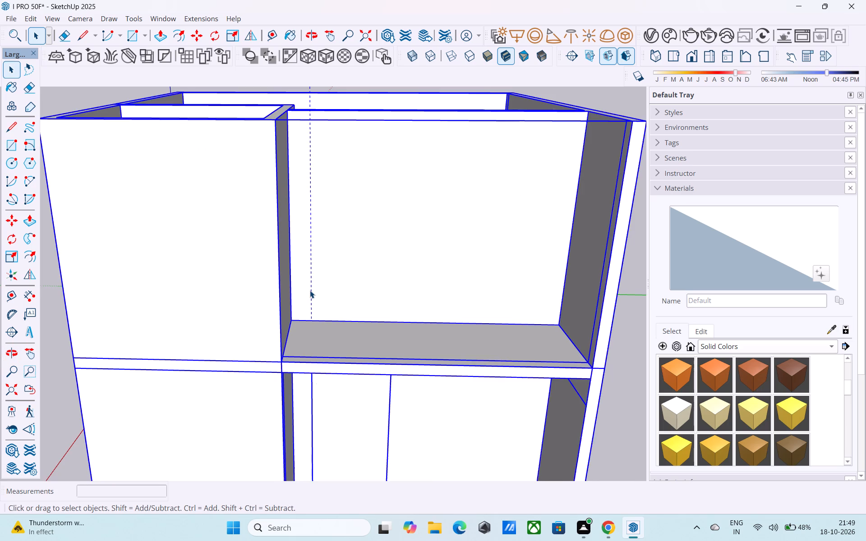
double_click(310, 290)
click(310, 288)
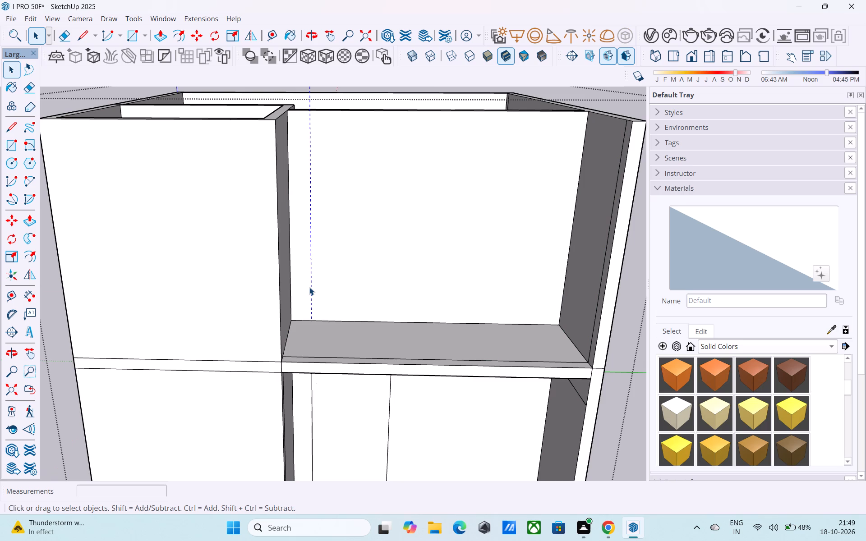
key(Delete)
Offset the ground-floor door outline 3" inward to form its frame.
scroll(310, 286, down, 5)
shift+middle_drag(310, 286, 310, 283)
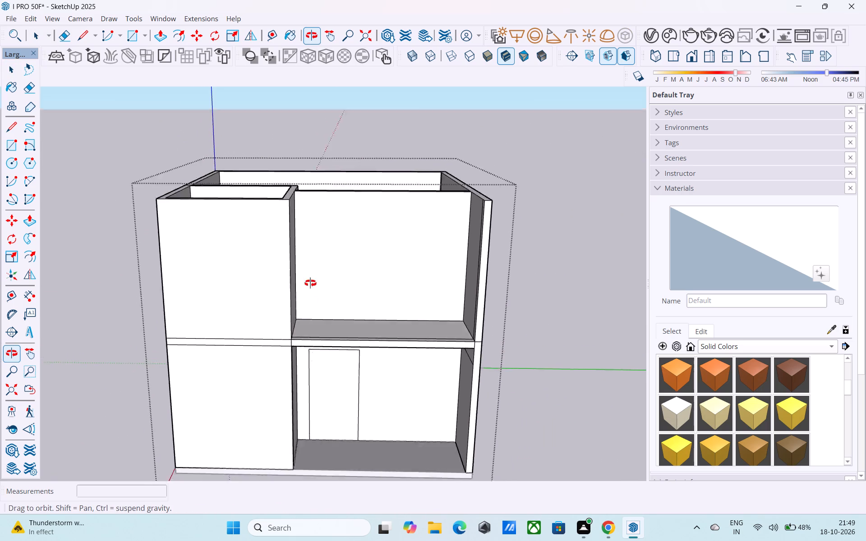
shift+middle_drag(310, 283, 317, 264)
shift+middle_drag(318, 265, 327, 285)
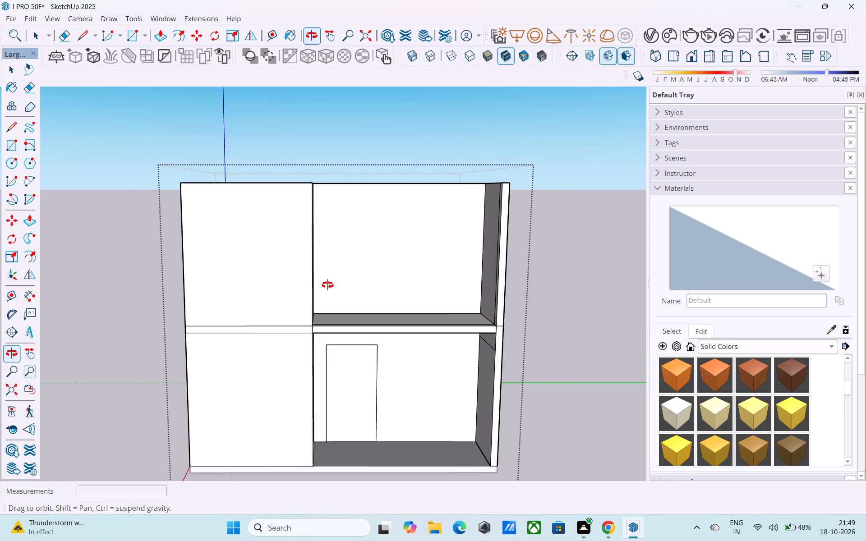
shift+middle_drag(327, 285, 327, 275)
shift+middle_drag(362, 336, 330, 303)
scroll(321, 325, up, 3)
click(321, 325)
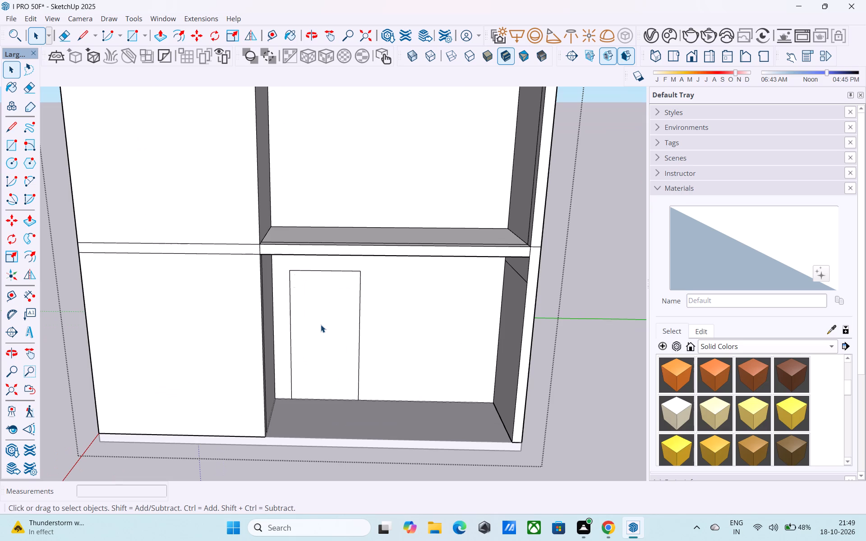
key(f)
click(312, 340)
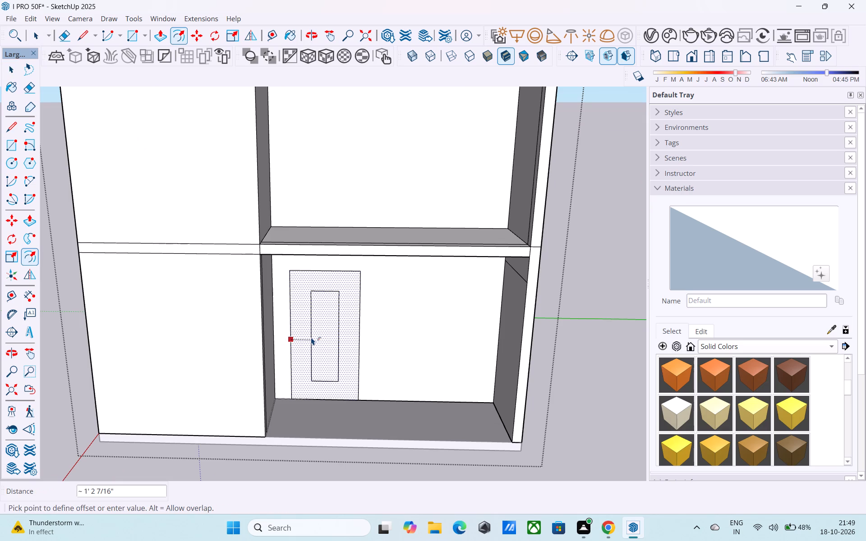
text(3")
key(Return)
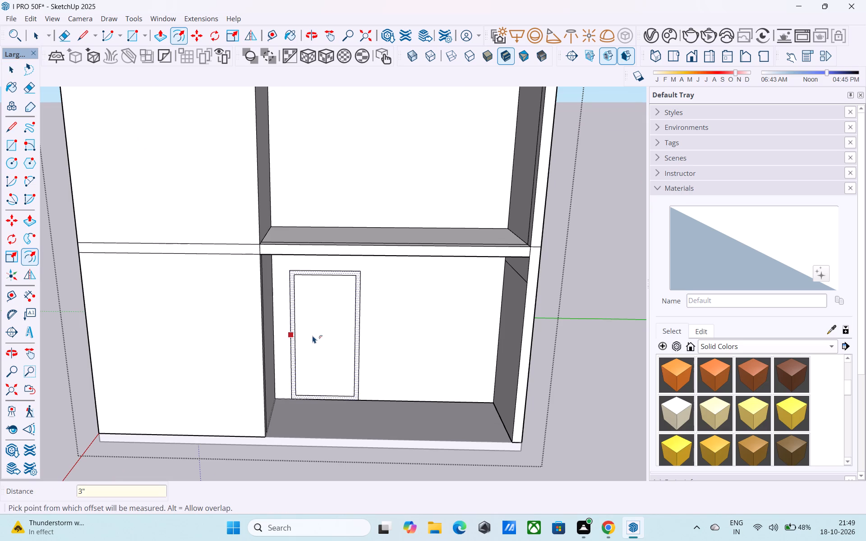
key(space)
Place window guides on the ground-floor recessed wall, 2' from the door's right edge and 3' above the floor.
middle_drag(310, 339, 242, 338)
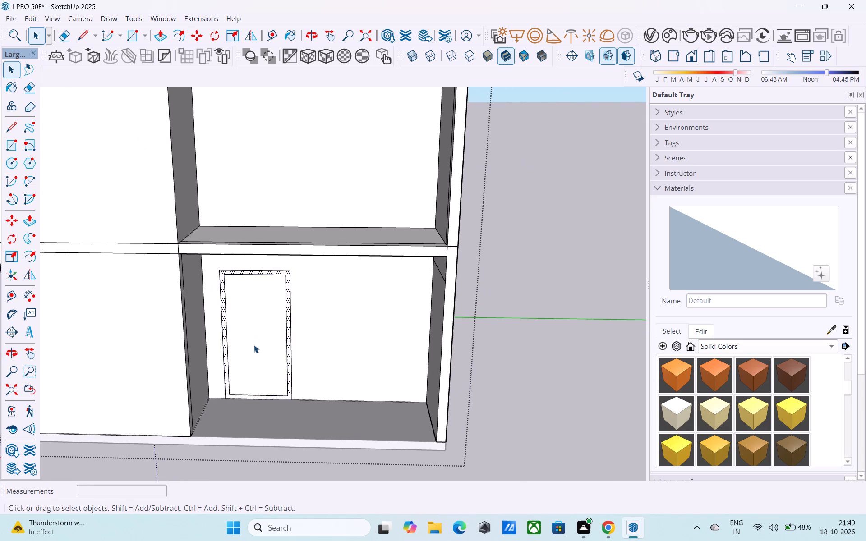
scroll(254, 345, up, 2)
key(t)
click(300, 324)
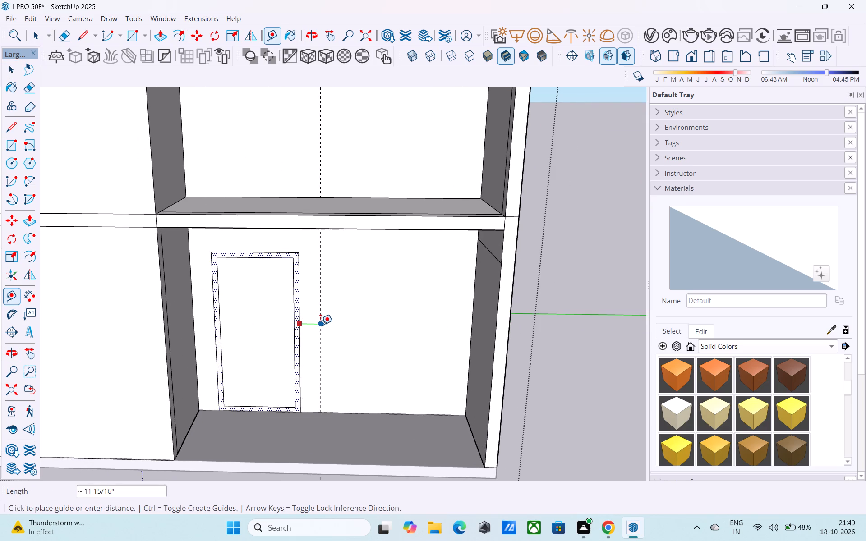
text(2')
key(Return)
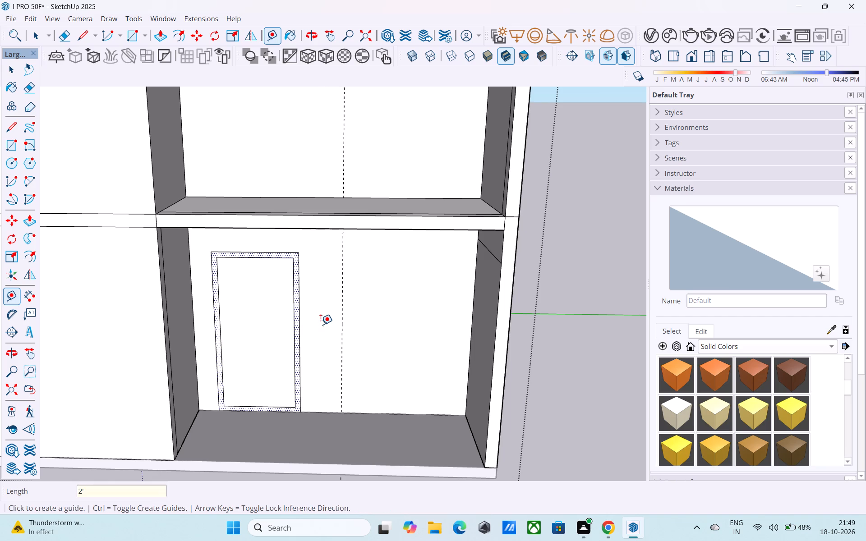
middle_drag(334, 340, 363, 312)
click(392, 403)
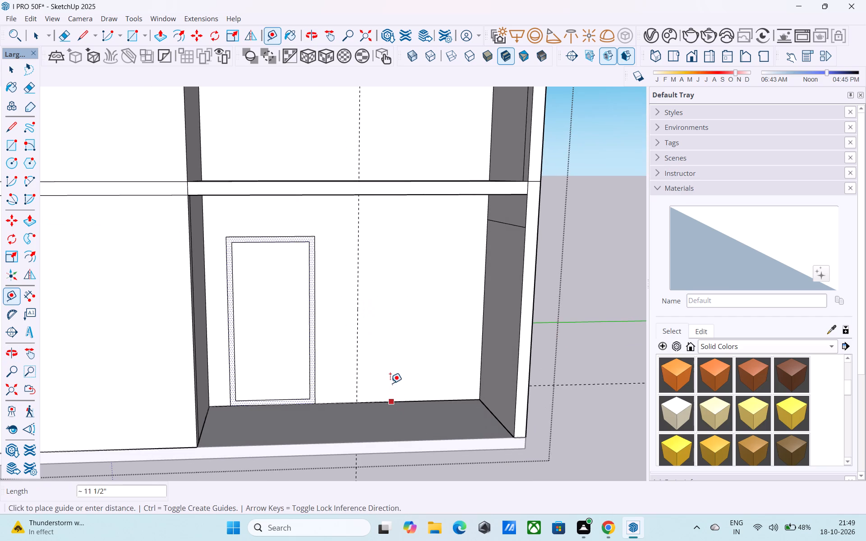
text(3')
key(Return)
Draw a 5' by 5' window rectangle on the ground-floor wall from the intersection of the two guides.
key(r)
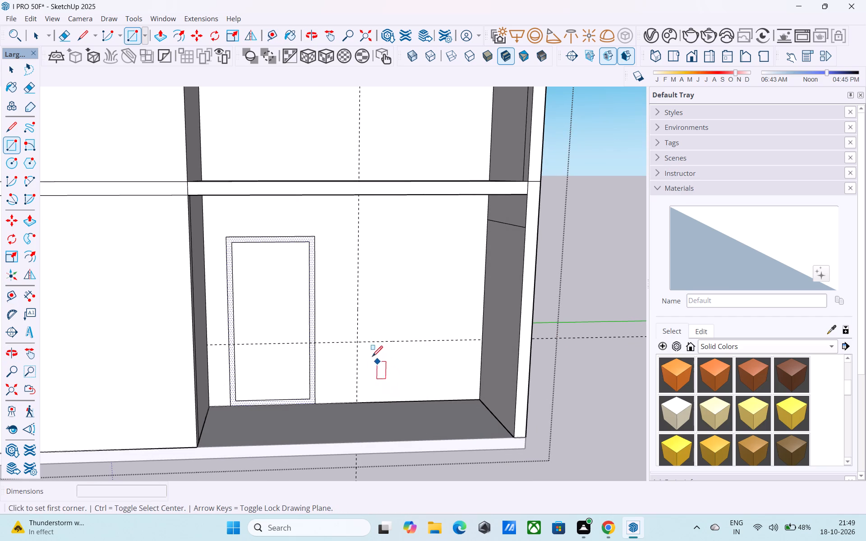
click(360, 341)
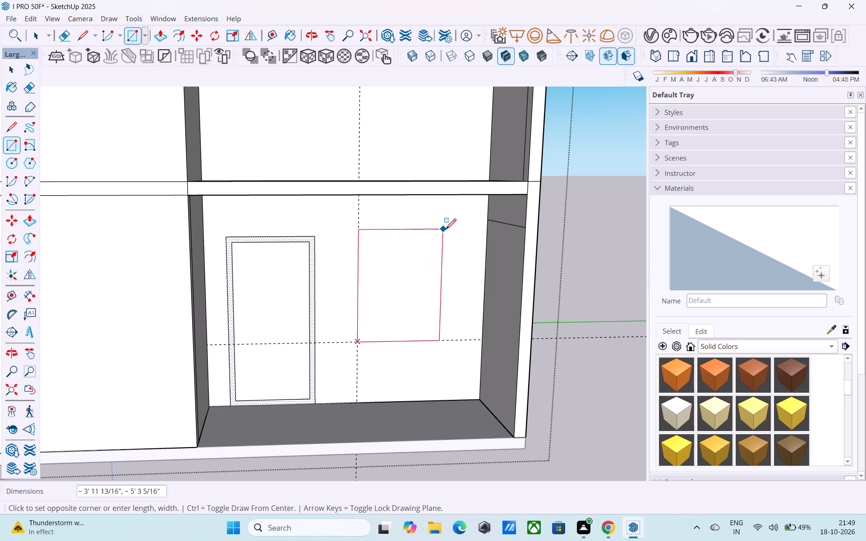
text(5',6')
key(Return)
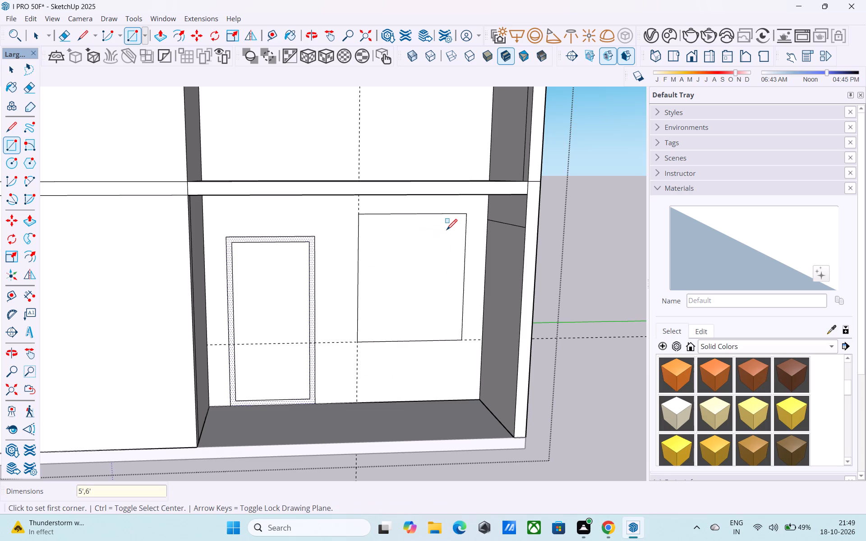
text(6',5')
key(Return)
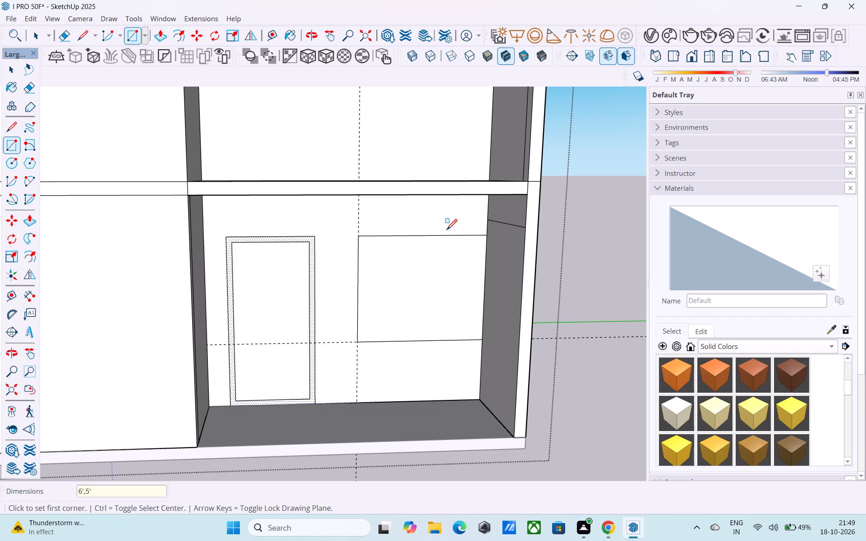
text(4',4')
key(Return)
text(5',5')
key(Return)
key(space)
Offset the ground-floor window outline 3" inward to form its frame.
click(425, 276)
key(f)
click(425, 277)
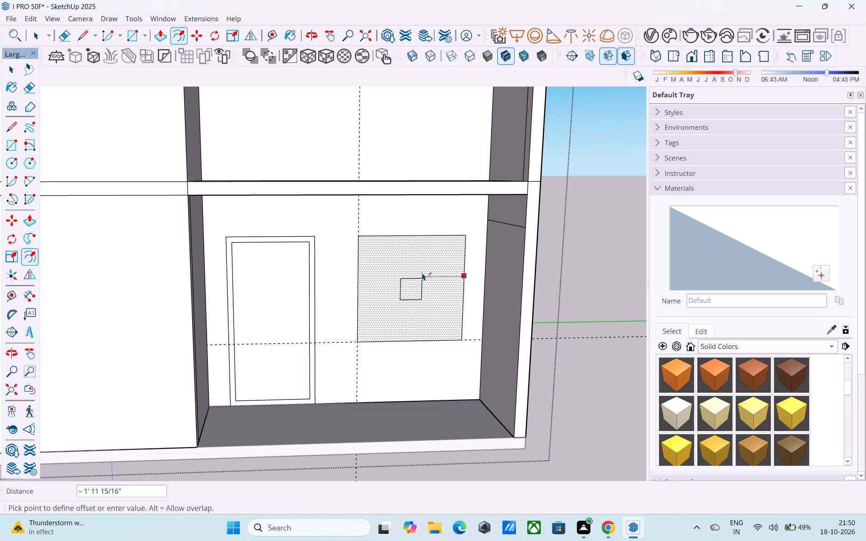
text(3")
key(Return)
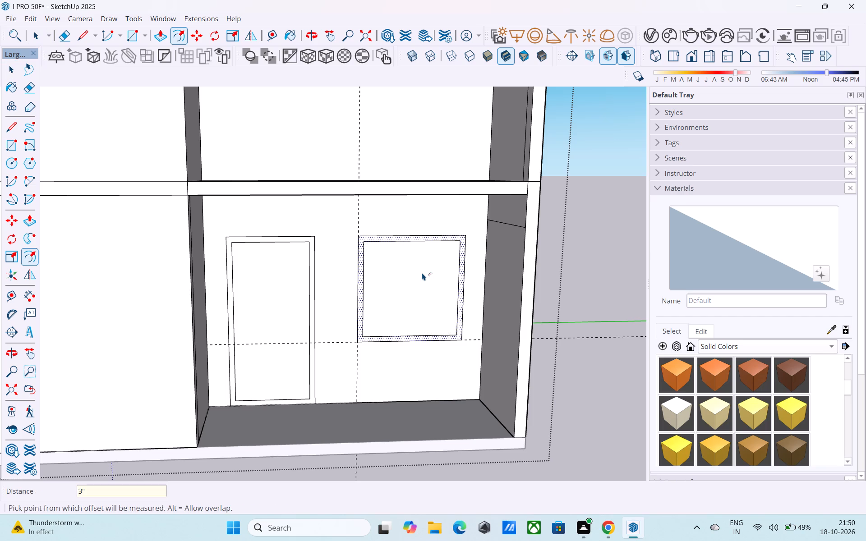
key(space)
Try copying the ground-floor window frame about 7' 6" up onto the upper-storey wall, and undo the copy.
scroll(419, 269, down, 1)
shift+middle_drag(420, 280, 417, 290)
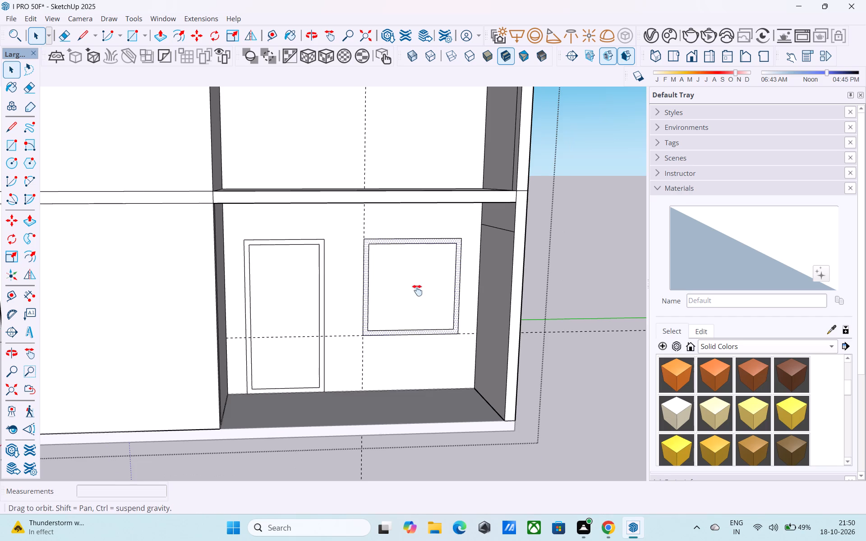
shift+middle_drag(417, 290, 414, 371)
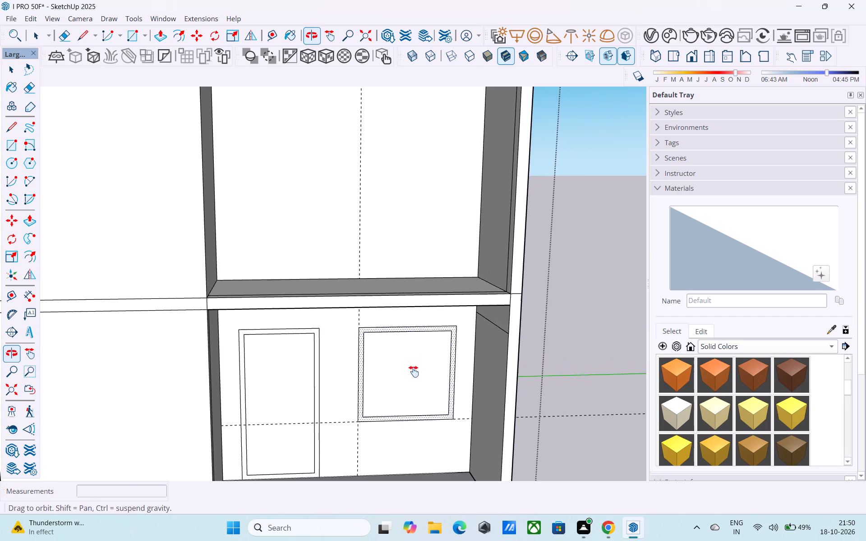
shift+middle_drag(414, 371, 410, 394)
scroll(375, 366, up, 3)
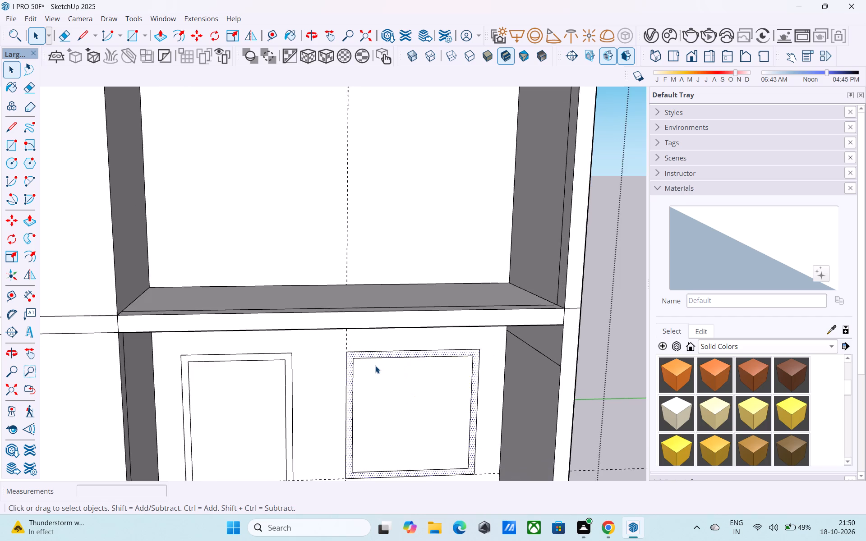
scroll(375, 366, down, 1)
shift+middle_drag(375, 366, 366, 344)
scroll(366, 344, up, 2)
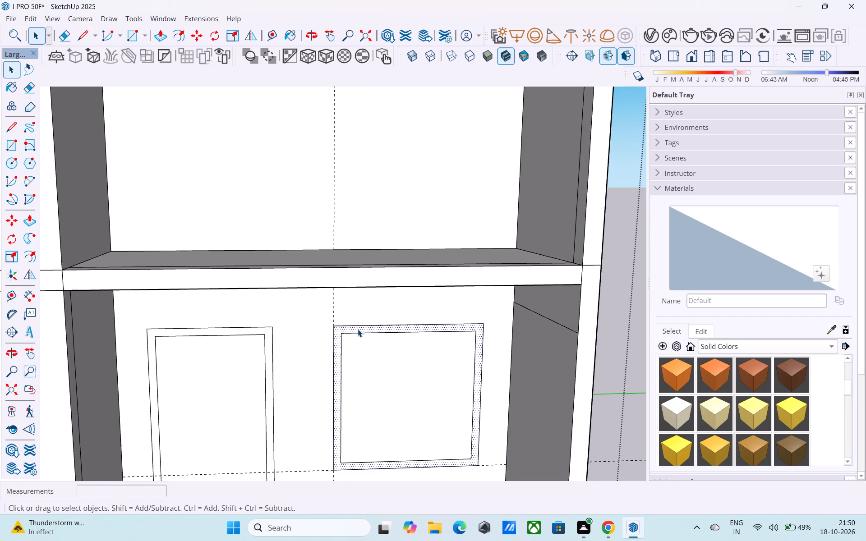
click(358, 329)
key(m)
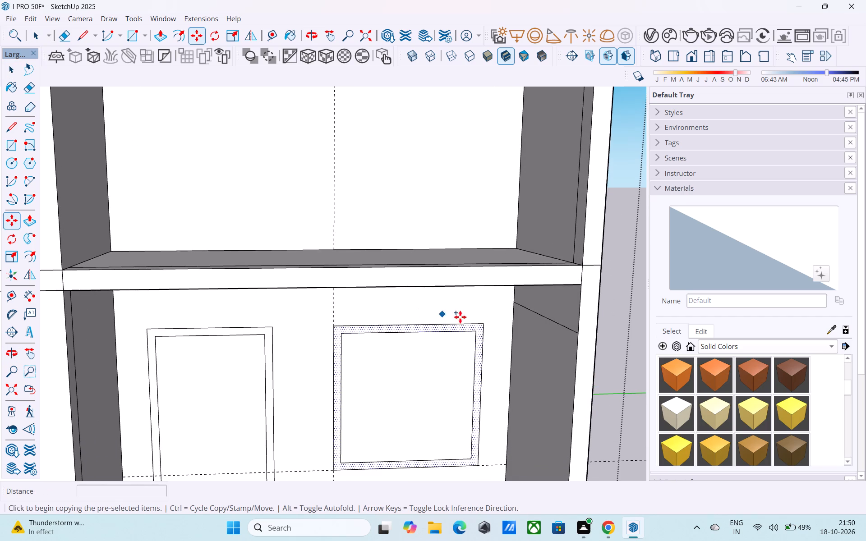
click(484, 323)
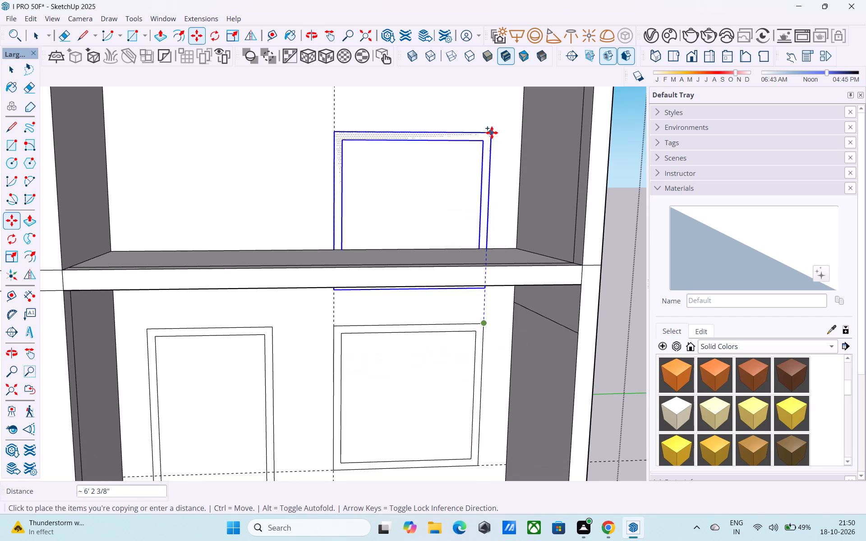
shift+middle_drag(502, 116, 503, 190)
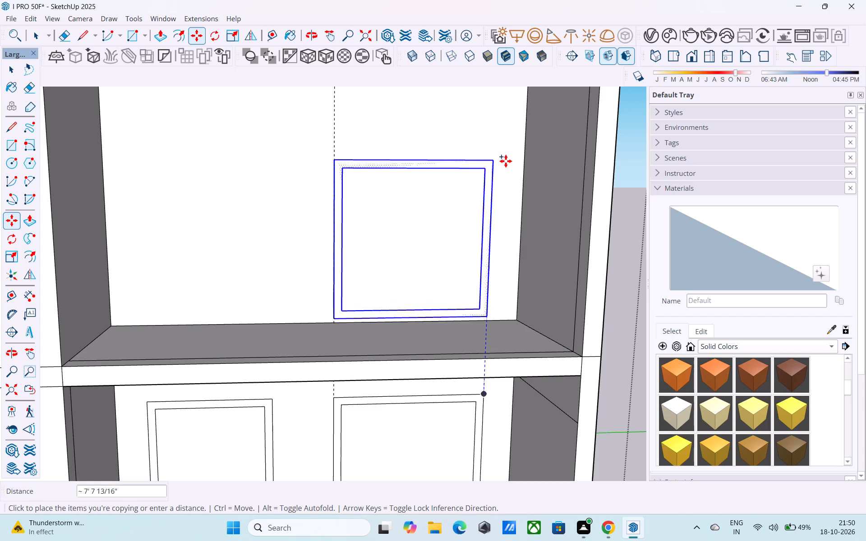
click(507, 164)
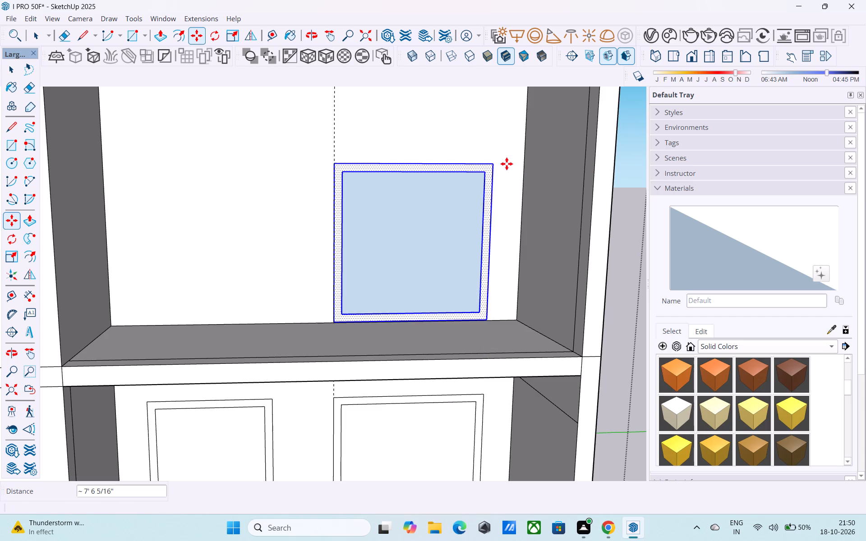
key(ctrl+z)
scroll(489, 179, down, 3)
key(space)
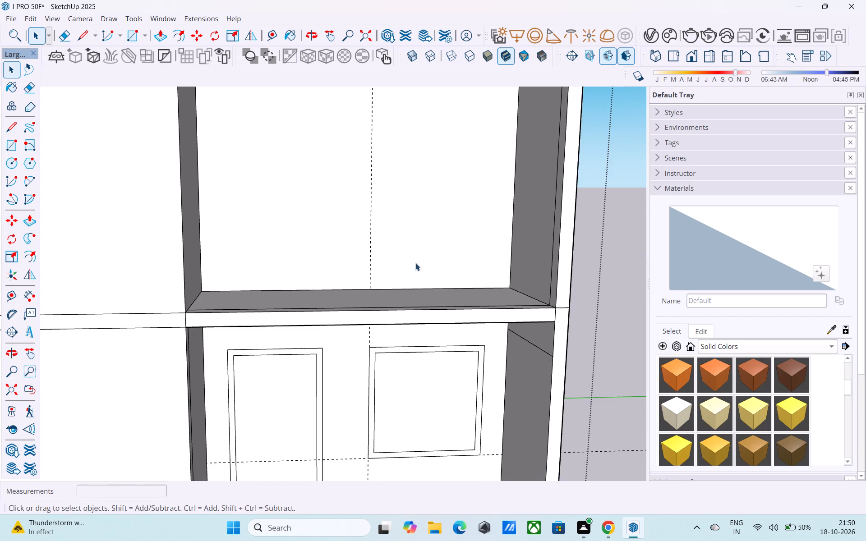
Draw a 5' by 7' door rectangle on the upper-storey recessed wall, starting where the vertical guide meets the floor.
middle_drag(415, 263, 402, 255)
key(r)
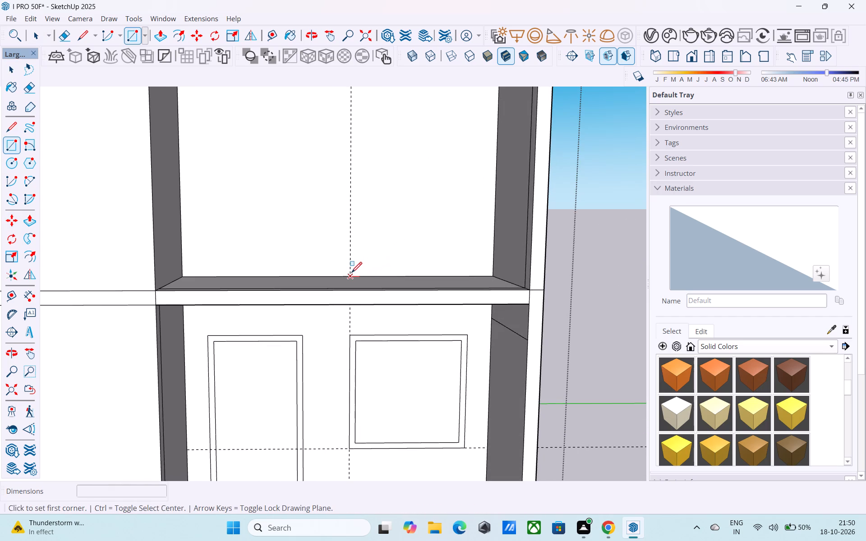
click(351, 274)
shift+middle_drag(410, 151, 422, 251)
shift+scroll(422, 248, down, 1)
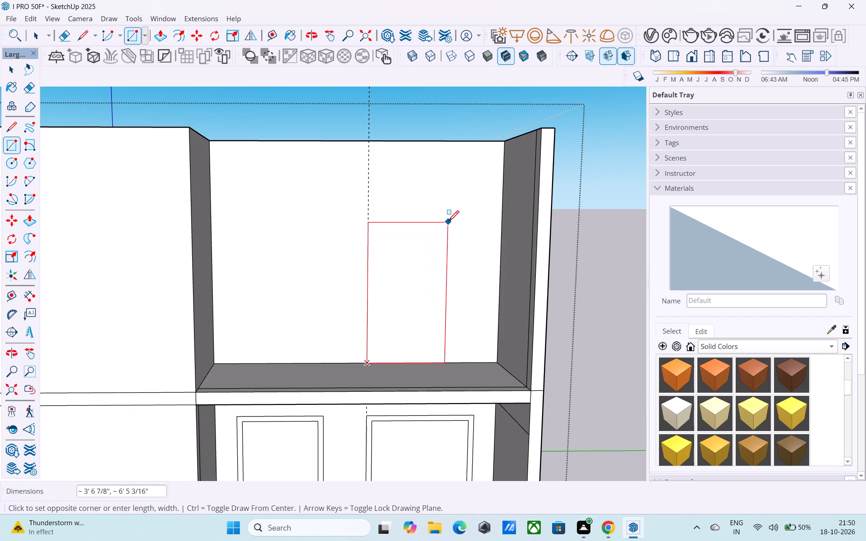
text(5',7')
key(Return)
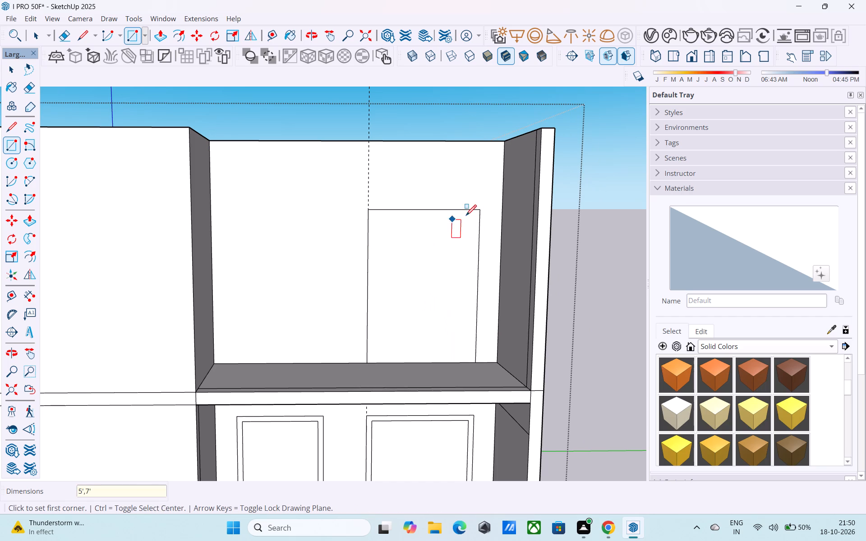
Offset the upper-storey door outline 3" inward to form its frame.
key(space)
click(447, 234)
key(f)
click(433, 260)
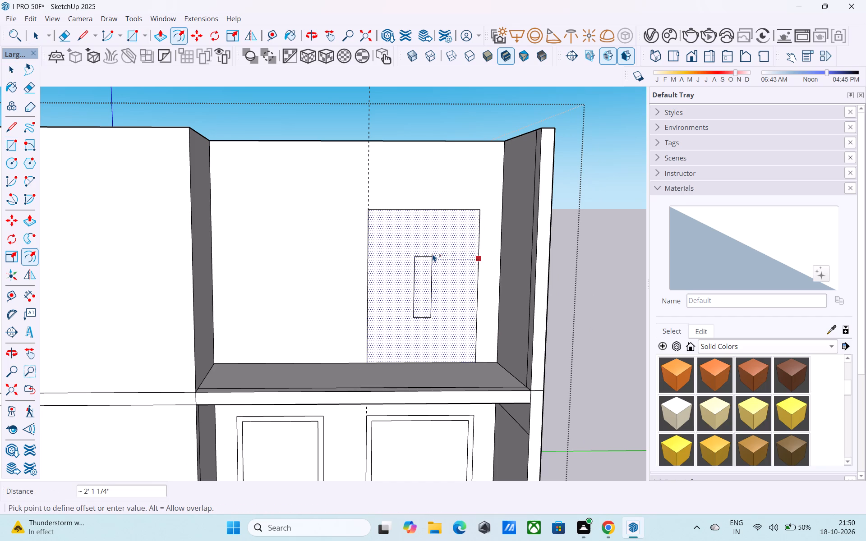
text(3")
key(Return)
key(space)
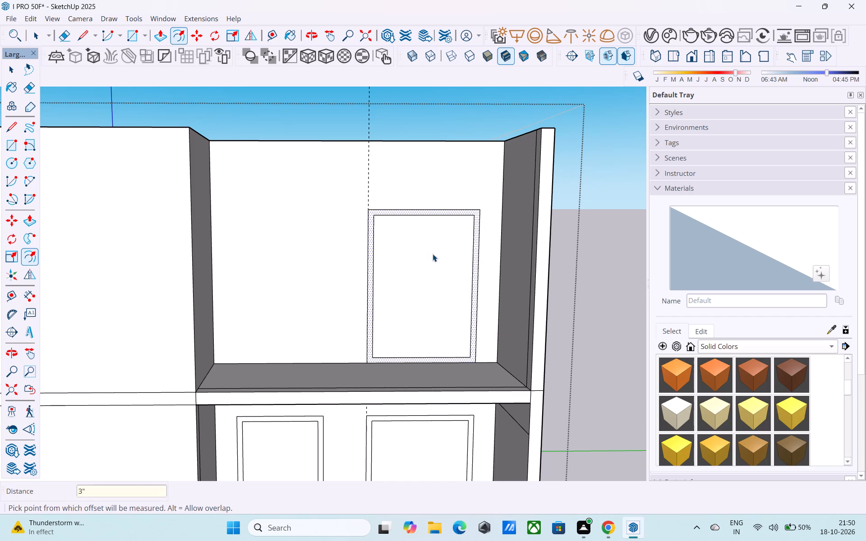
Place window guides on the upper-storey recessed wall, 3' above the floor and 1' from the wall's left edge.
shift+middle_drag(312, 295, 333, 284)
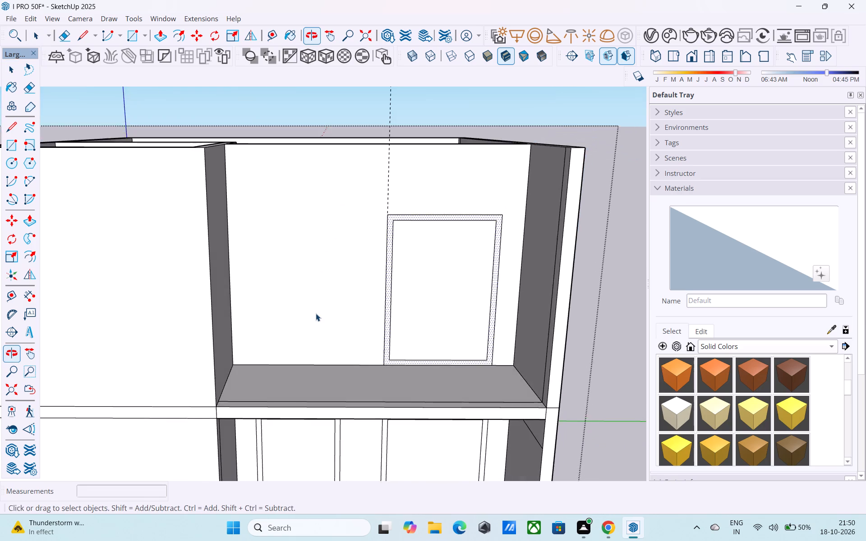
scroll(316, 316, up, 3)
key(t)
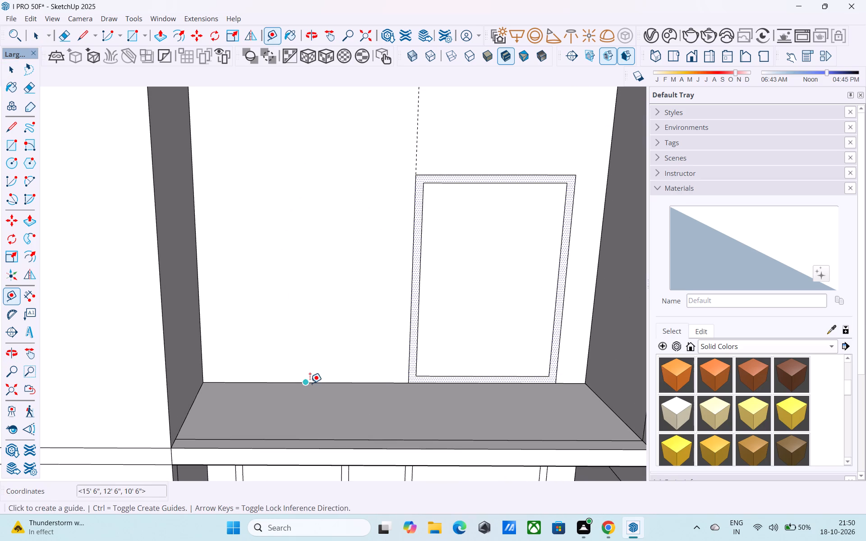
click(310, 383)
middle_drag(313, 357, 311, 324)
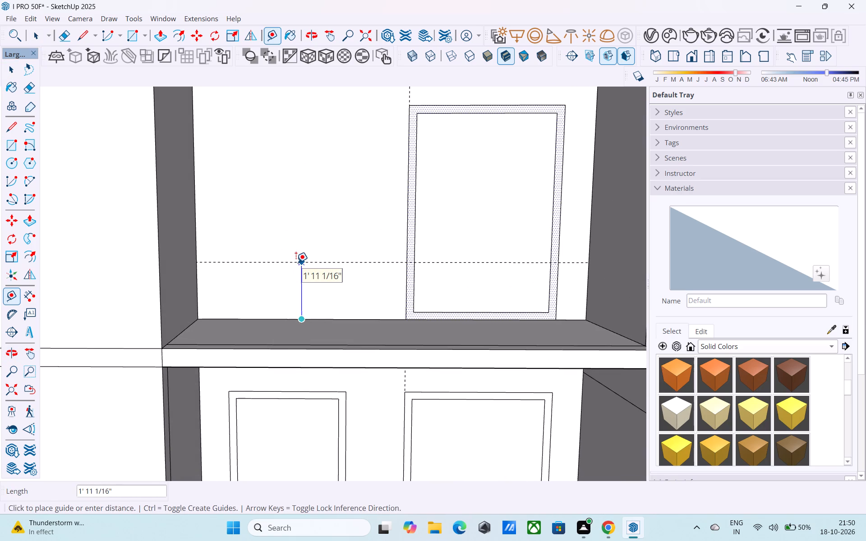
text(3')
key(Return)
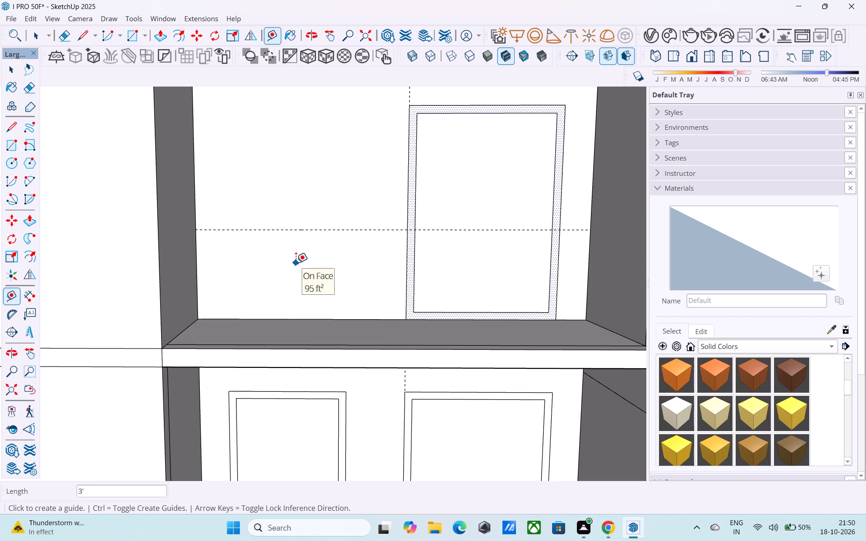
scroll(297, 262, down, 2)
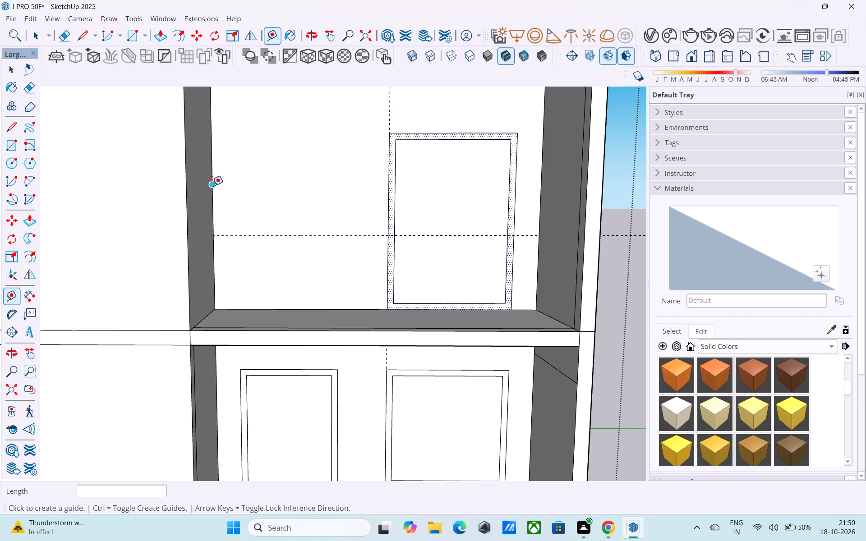
click(212, 185)
text(1')
key(Return)
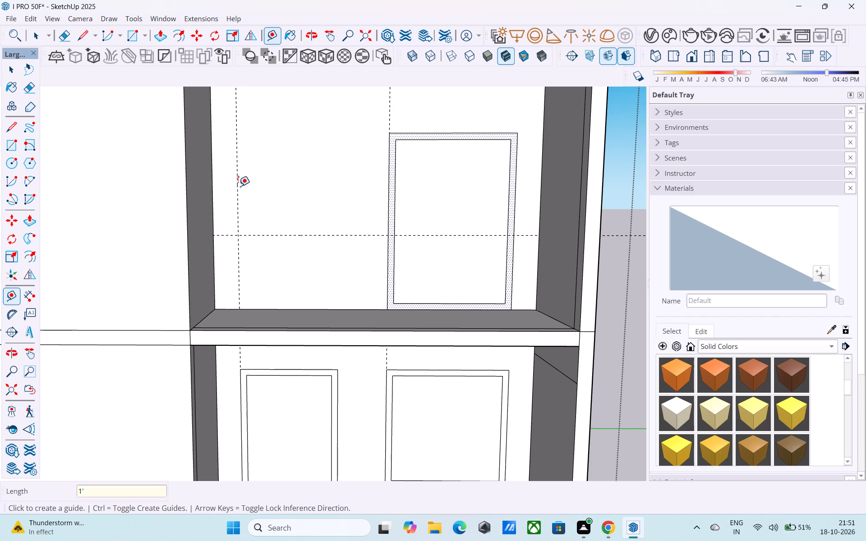
Draw a 4' by 4' window rectangle on the upper-storey wall from the intersection of the two new guides.
shift+middle_drag(237, 186, 218, 251)
key(r)
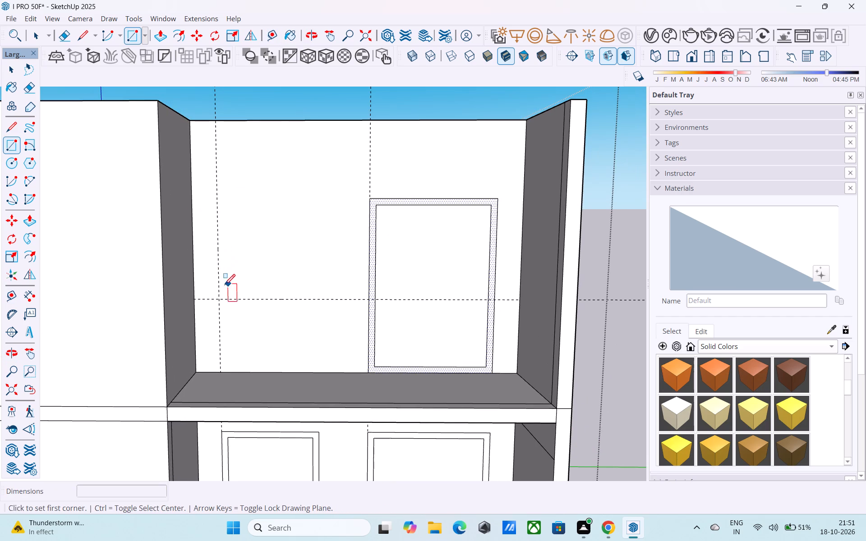
click(220, 299)
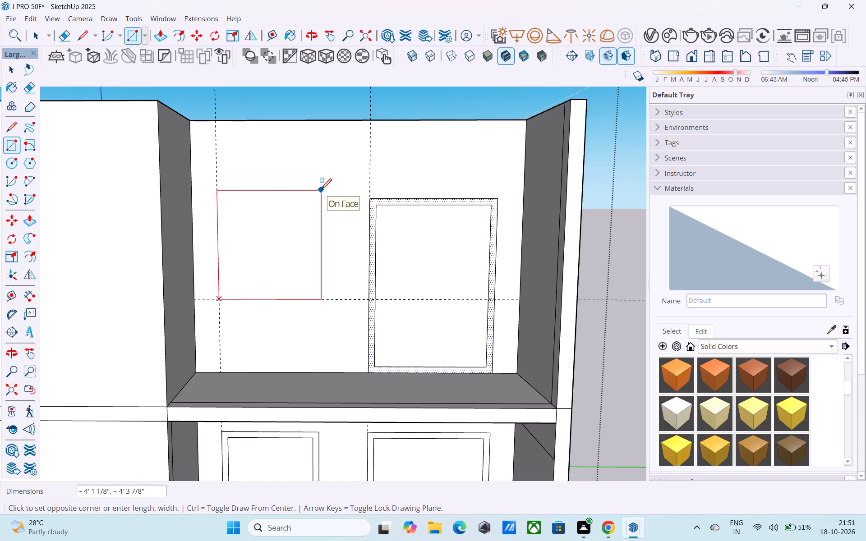
text(4',54)
key(BackSpace)
key(BackSpace)
text(4')
key(Return)
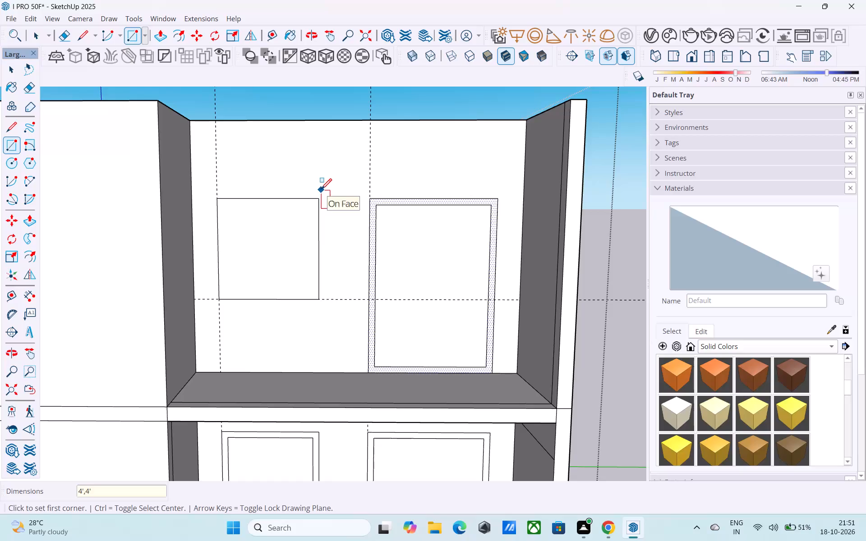
Offset the upper-storey window outline 3" inward to form its frame.
key(space)
click(253, 266)
key(f)
click(253, 266)
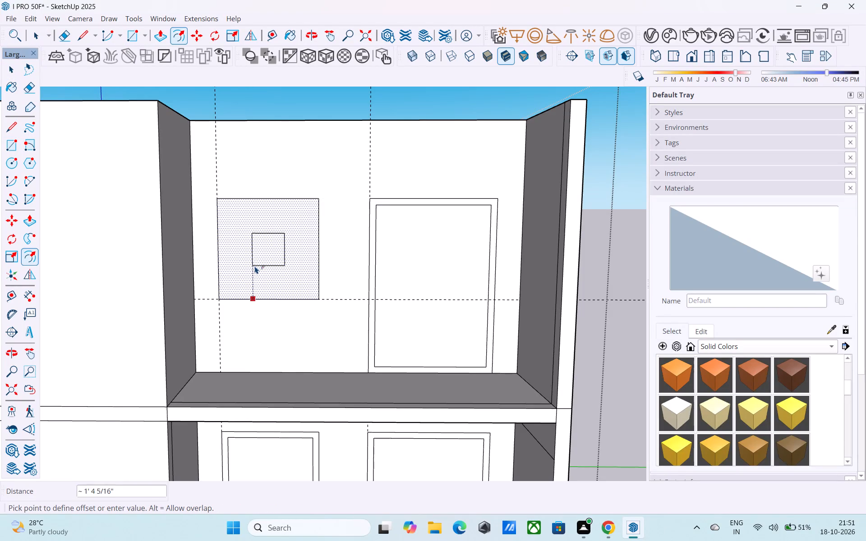
text(3")
key(Return)
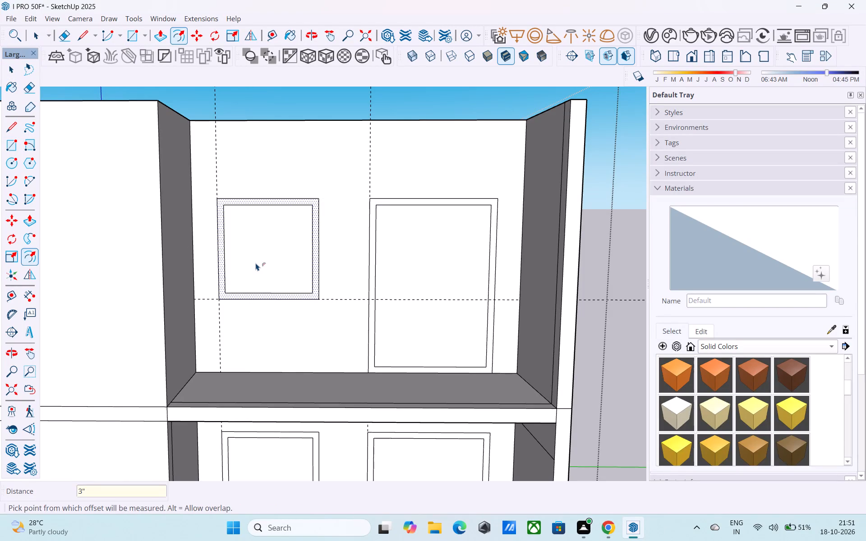
key(space)
Draw a vertical centre line between the midpoints of the upper-storey window's inner top and bottom edges.
middle_drag(277, 284, 289, 323)
scroll(278, 284, down, 1)
scroll(292, 268, up, 2)
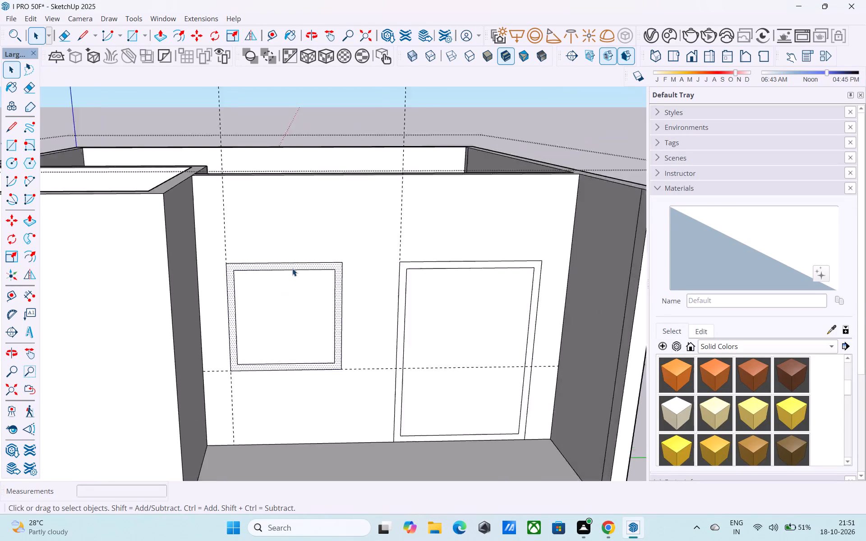
scroll(292, 268, up, 2)
middle_drag(292, 268, 254, 258)
key(l)
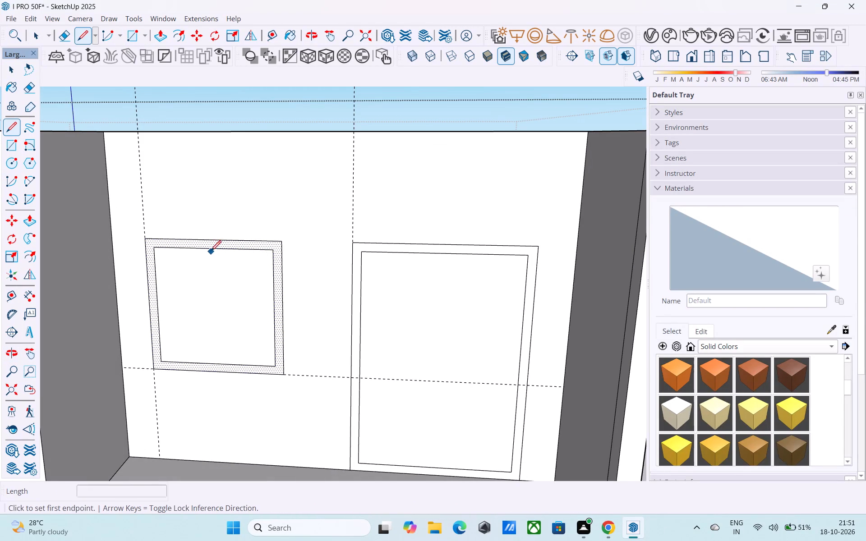
click(207, 249)
middle_drag(240, 329, 225, 257)
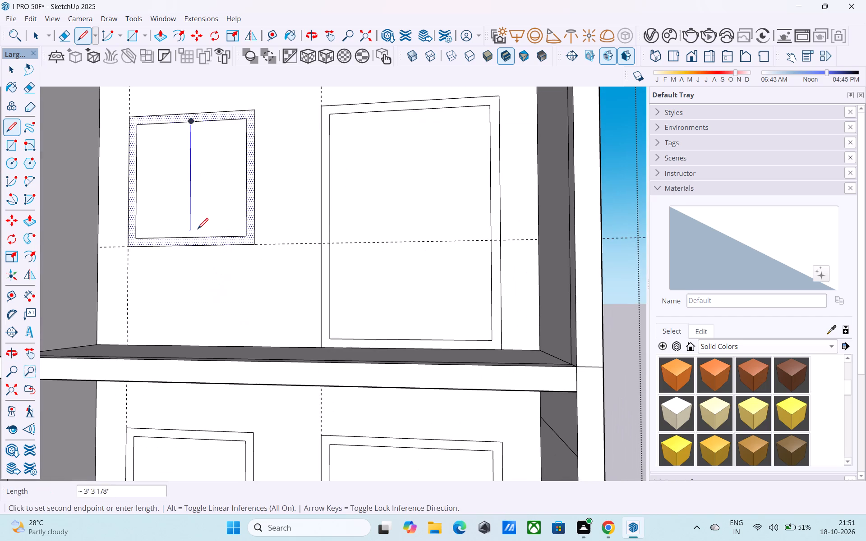
click(192, 236)
shift+middle_drag(192, 236, 238, 328)
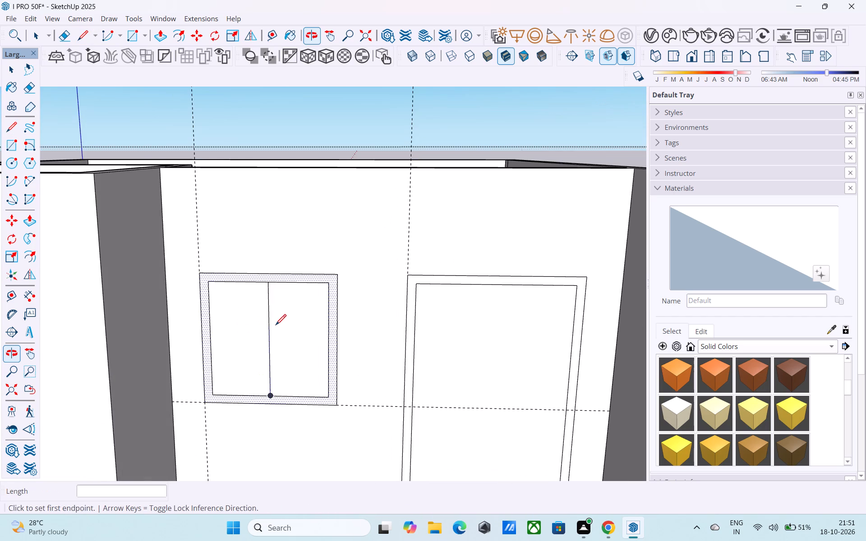
key(space)
Copy the window's vertical centre line 1" to the right.
middle_click(276, 325)
scroll(278, 325, up, 3)
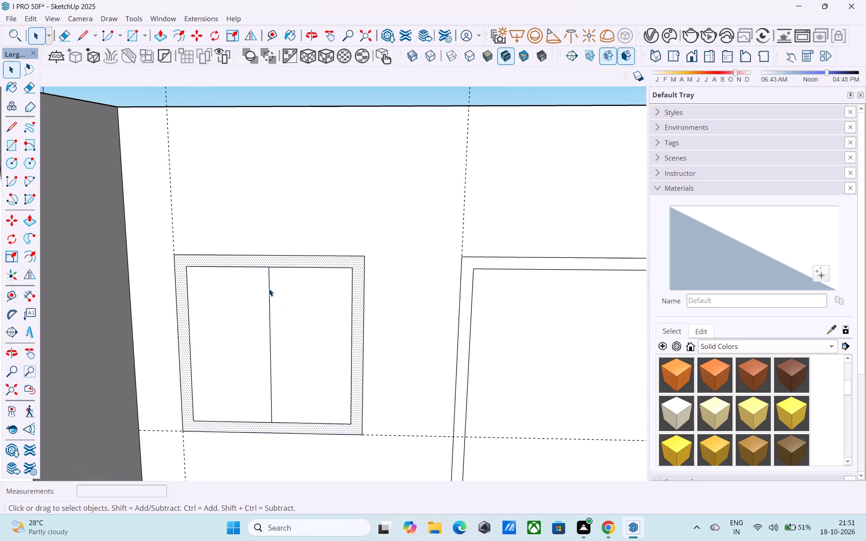
click(269, 289)
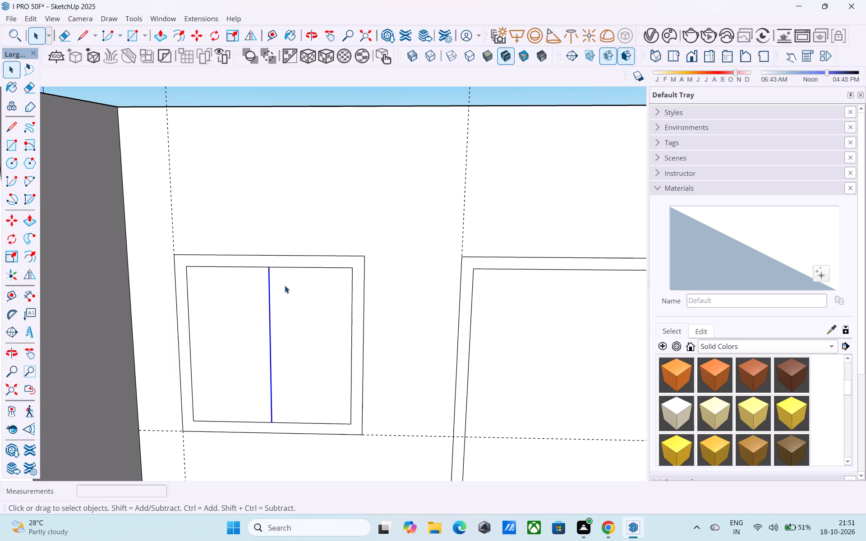
key(m)
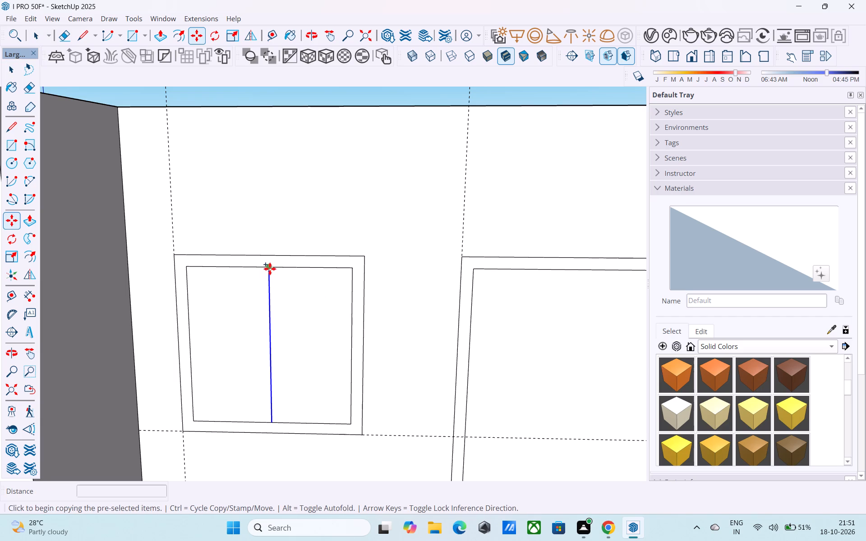
click(270, 268)
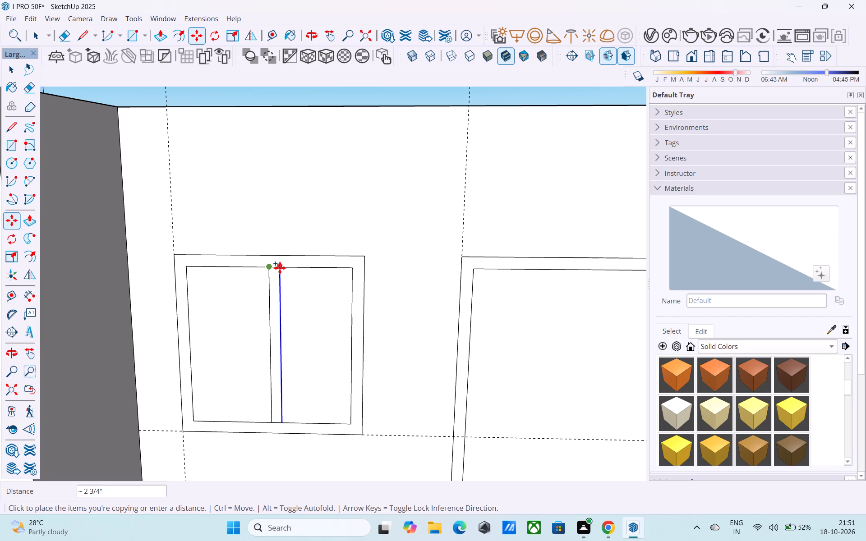
text(1")
key(Return)
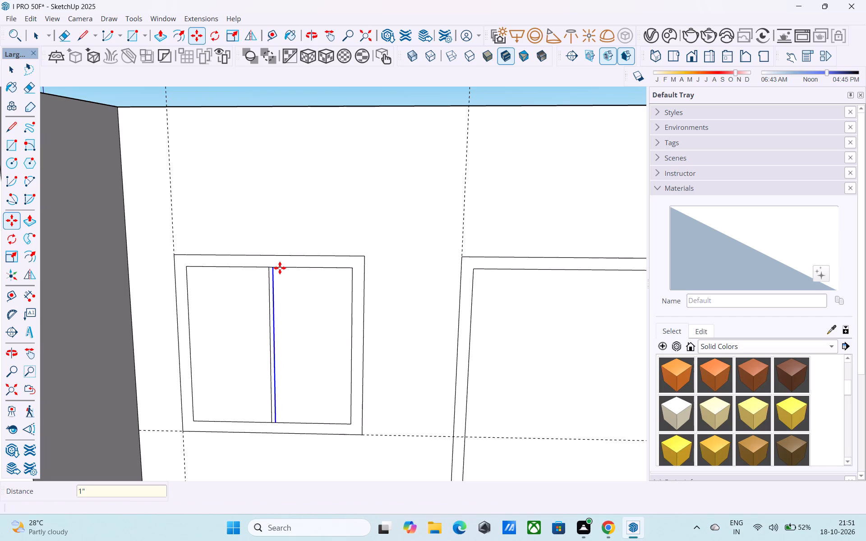
key(space)
Copy the window's original centre line 1" to the left to complete the mullion width.
scroll(274, 273, up, 6)
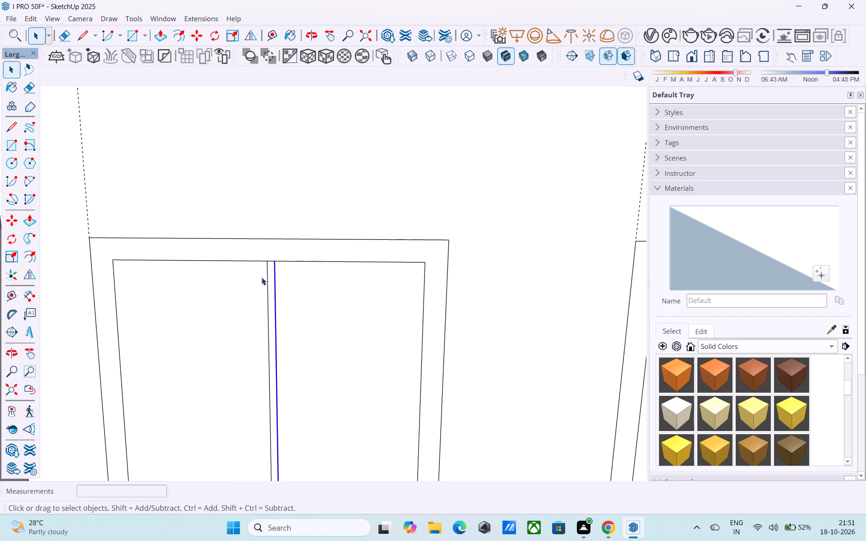
click(266, 279)
click(268, 284)
click(268, 288)
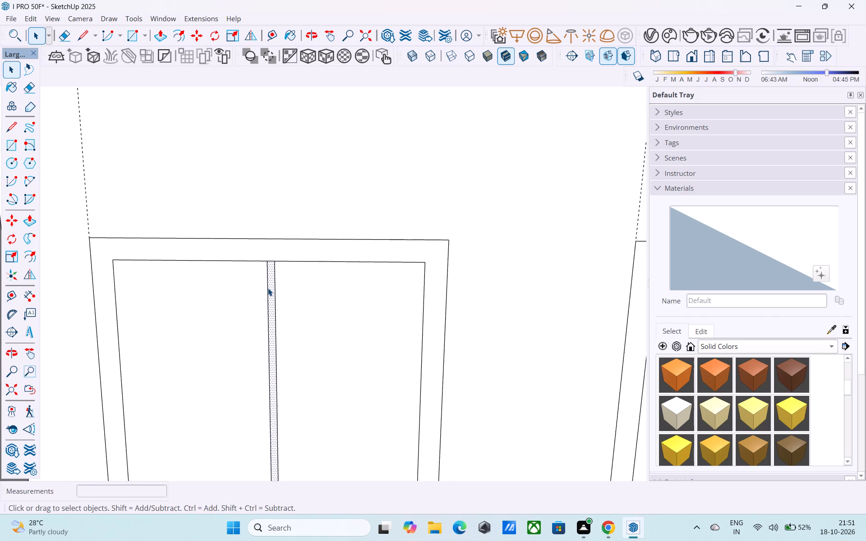
key(m)
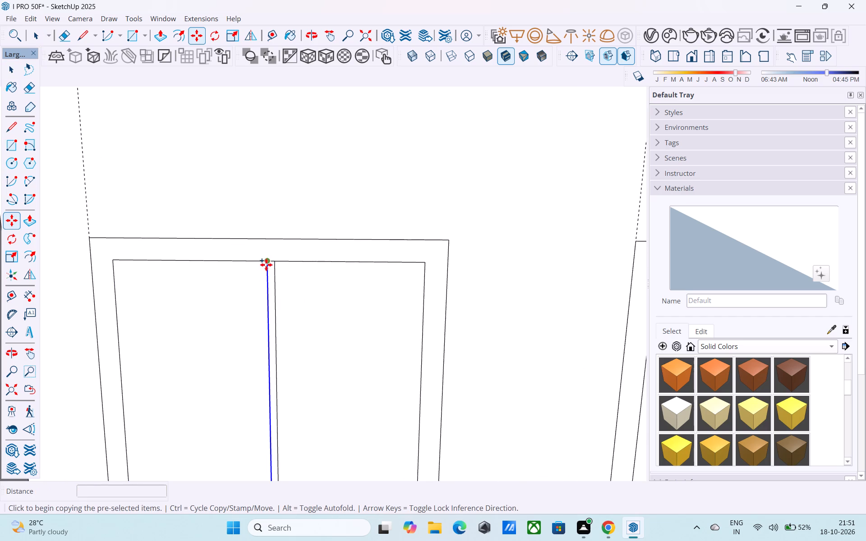
click(266, 264)
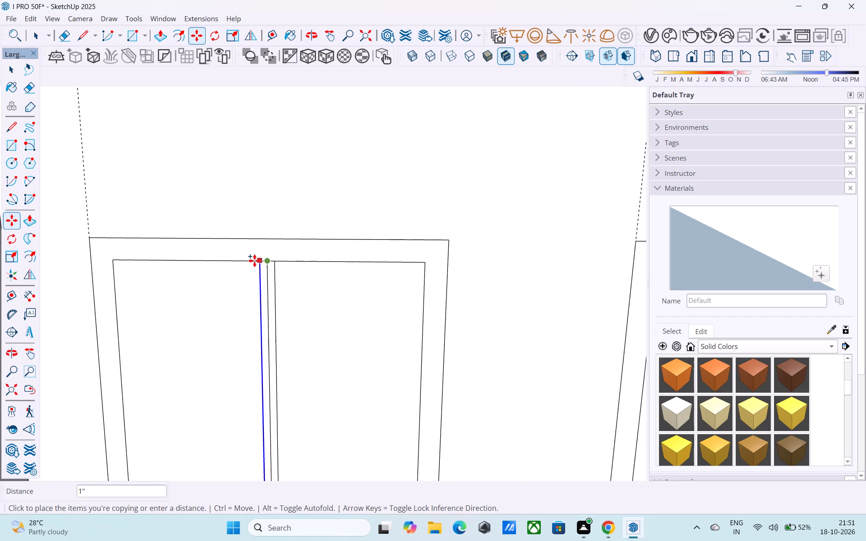
click(254, 261)
Erase the centre line and the short edges at the mullion's top and bottom so it merges with the window frame.
key(e)
click(267, 280)
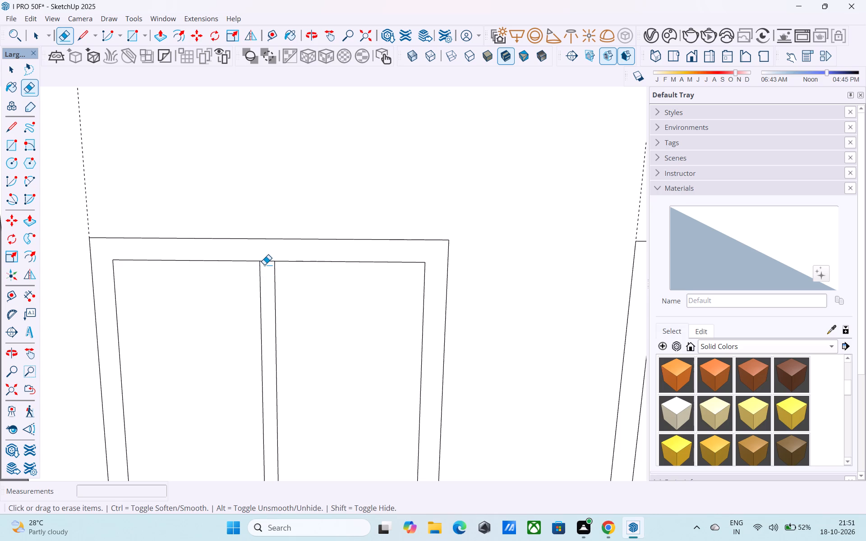
click(266, 262)
scroll(242, 253, down, 11)
scroll(250, 314, up, 12)
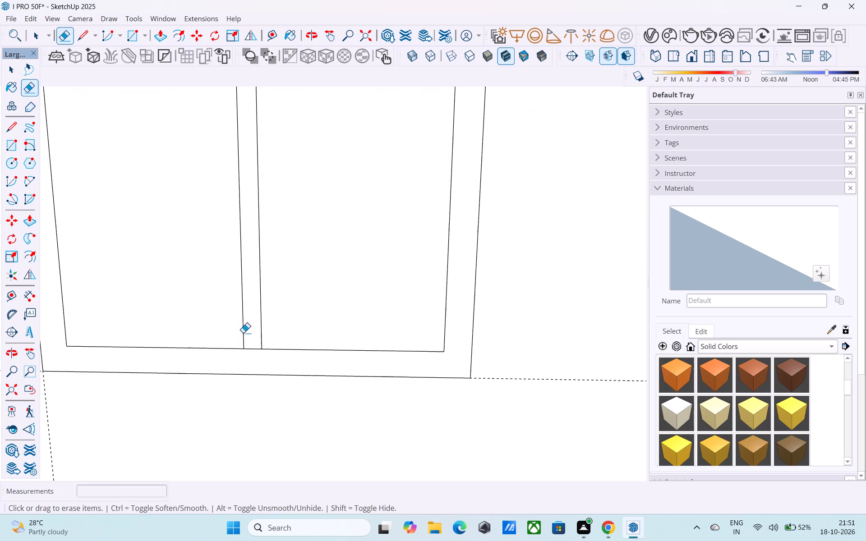
drag(254, 347, 253, 353)
scroll(252, 350, down, 6)
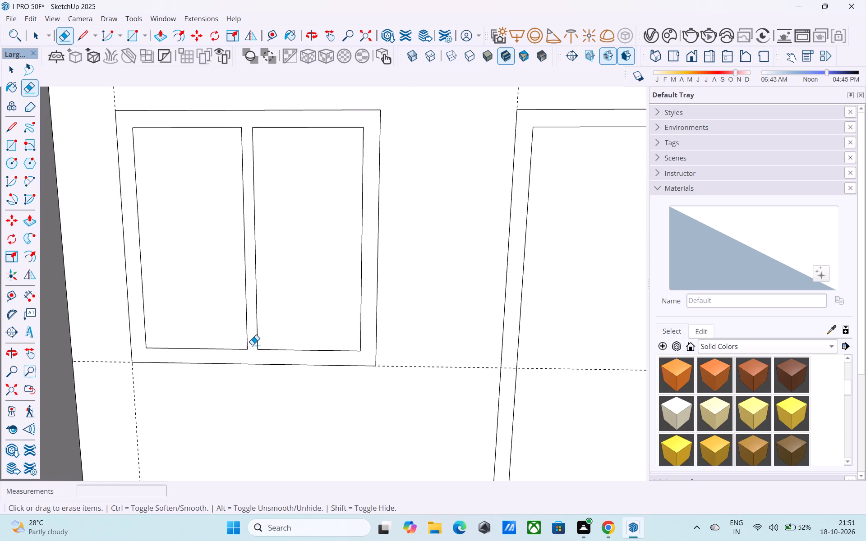
Push the right pane of the upper-storey window 6" into the wall.
key(space)
scroll(252, 345, down, 9)
middle_drag(250, 339, 249, 360)
scroll(257, 342, up, 4)
click(258, 342)
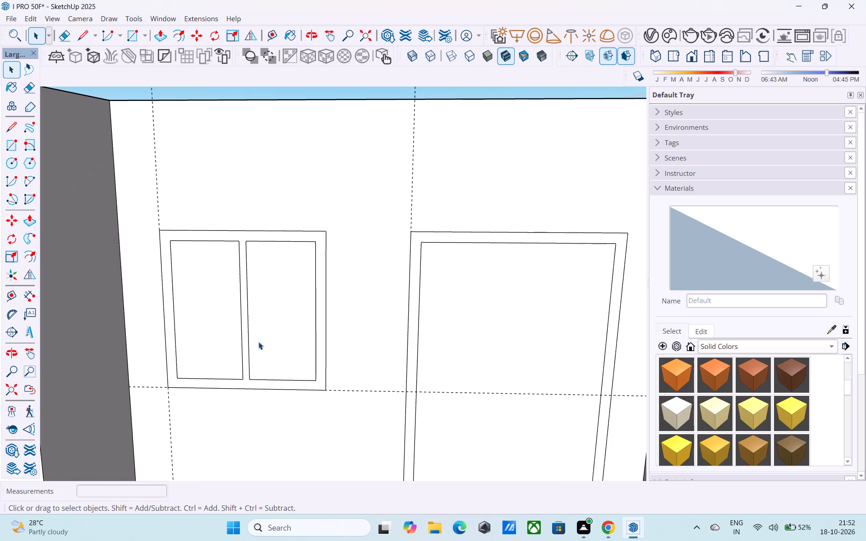
key(p)
click(285, 319)
click(289, 295)
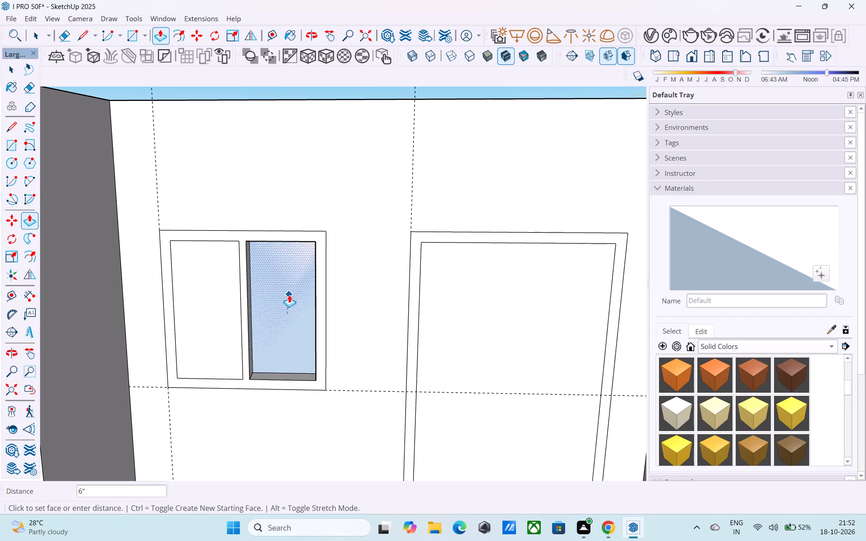
Push the left pane of the upper-storey window through the recessed wall to open it.
click(221, 293)
click(219, 291)
click(207, 308)
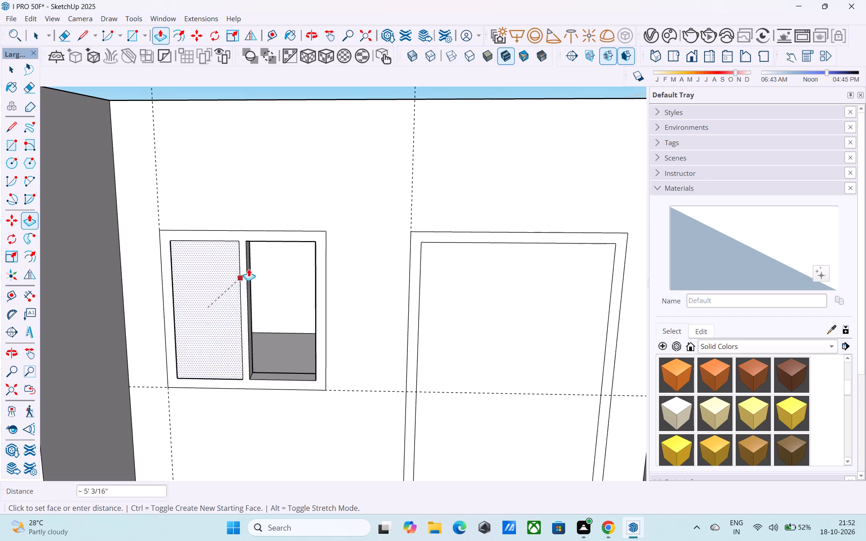
middle_drag(253, 262, 247, 206)
middle_drag(247, 206, 197, 346)
scroll(189, 269, up, 2)
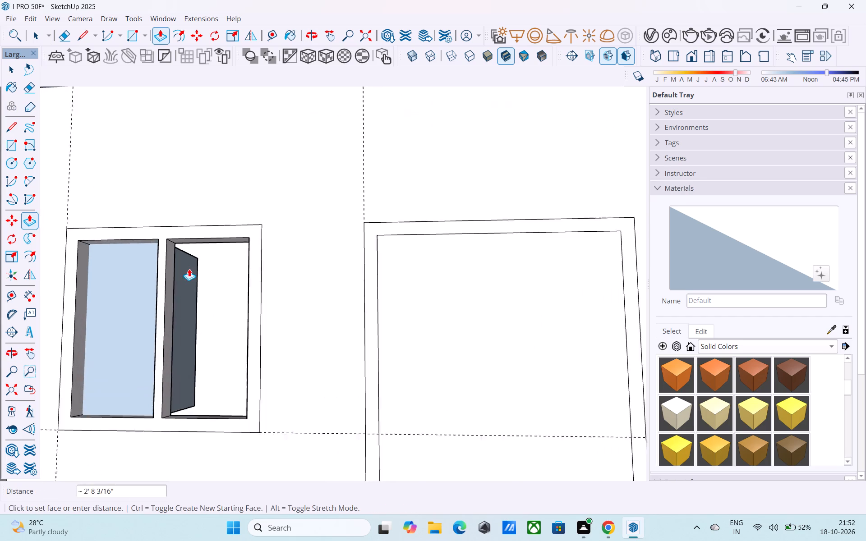
scroll(189, 269, up, 4)
click(168, 252)
scroll(195, 297, down, 9)
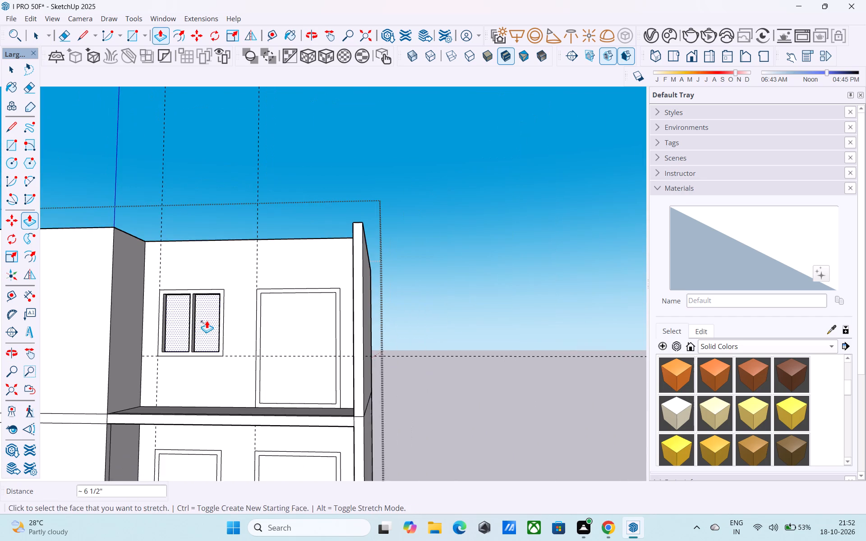
scroll(205, 324, down, 3)
middle_drag(205, 324, 192, 362)
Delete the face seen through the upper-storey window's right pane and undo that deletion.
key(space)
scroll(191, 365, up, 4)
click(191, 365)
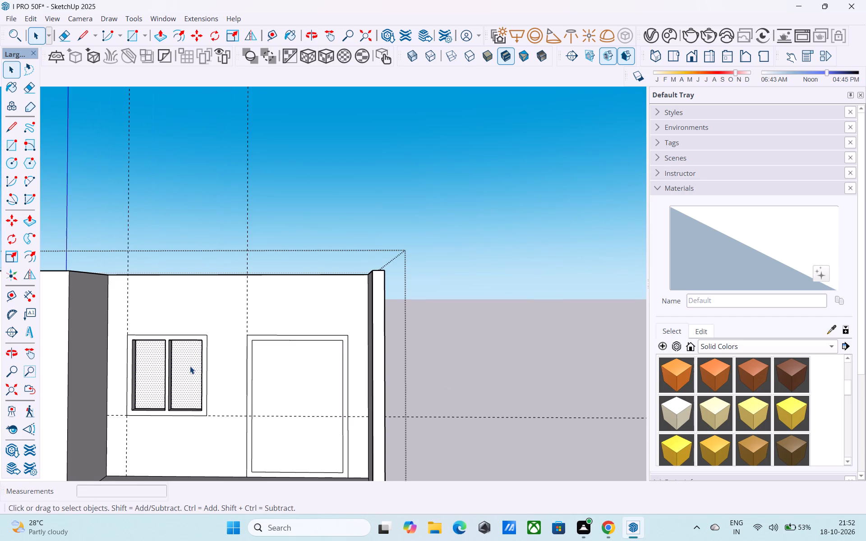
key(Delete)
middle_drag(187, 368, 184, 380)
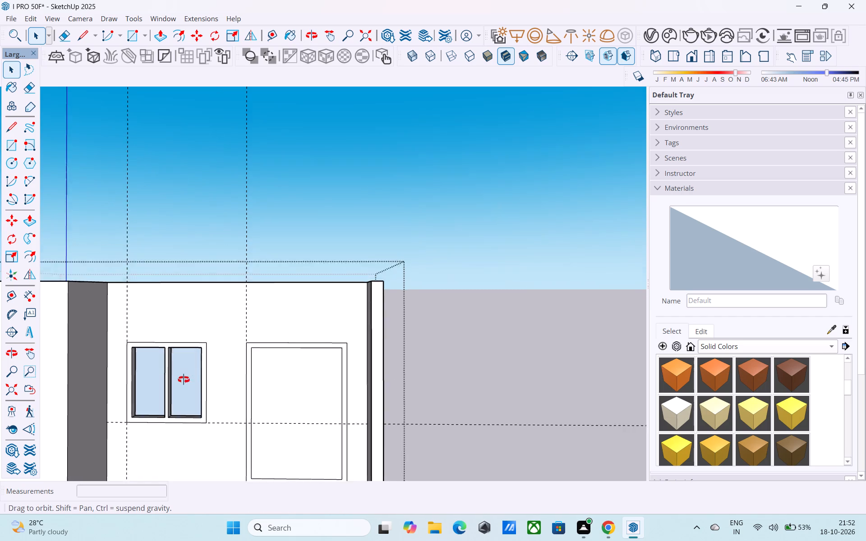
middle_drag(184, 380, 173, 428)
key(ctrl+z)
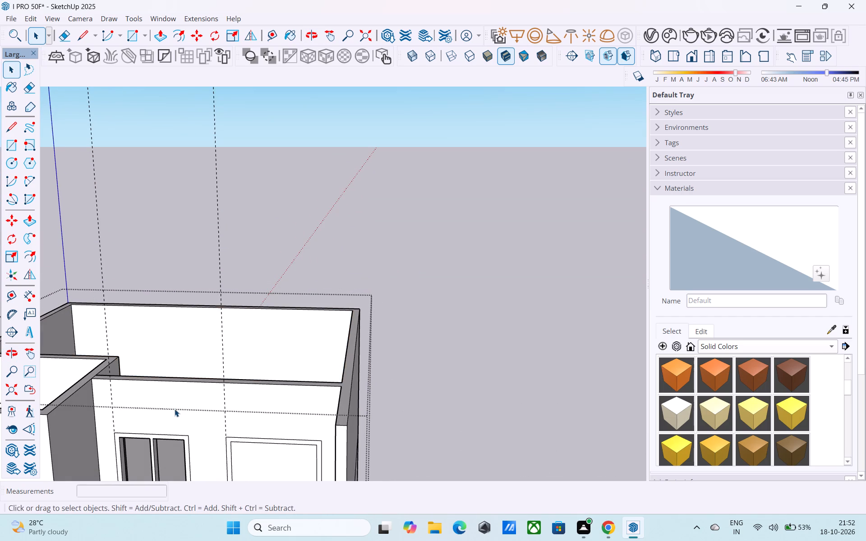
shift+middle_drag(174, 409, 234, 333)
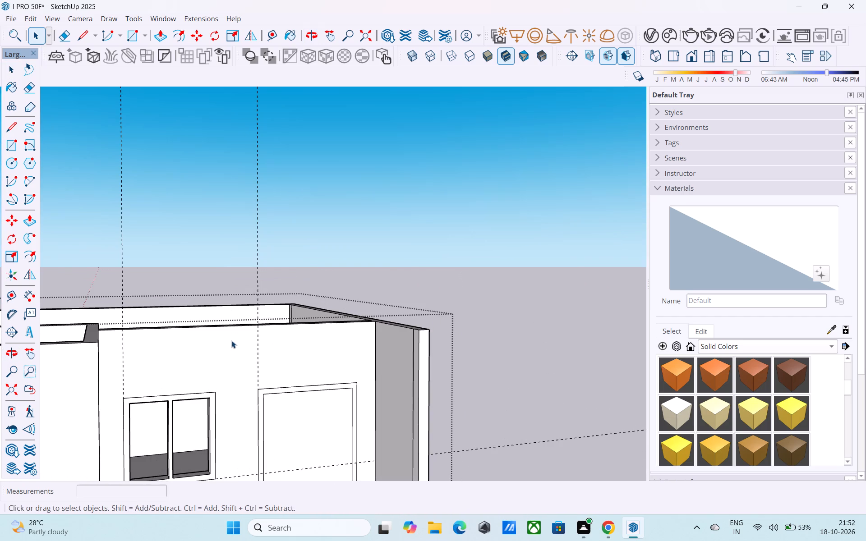
Save the model.
key(space)
key(ctrl+s)
Push the upper-storey door's inner panel through the recessed wall to open the doorway.
scroll(231, 340, down, 4)
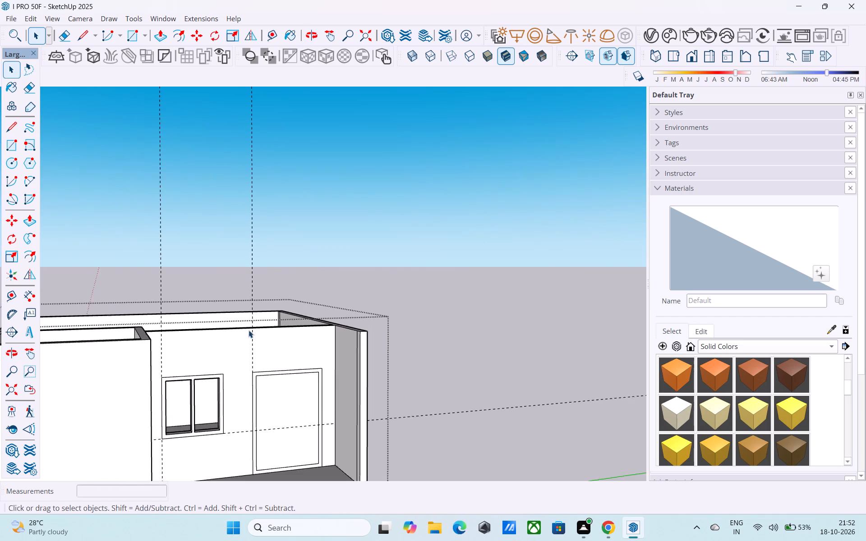
middle_drag(249, 330, 227, 355)
scroll(259, 401, up, 4)
click(254, 419)
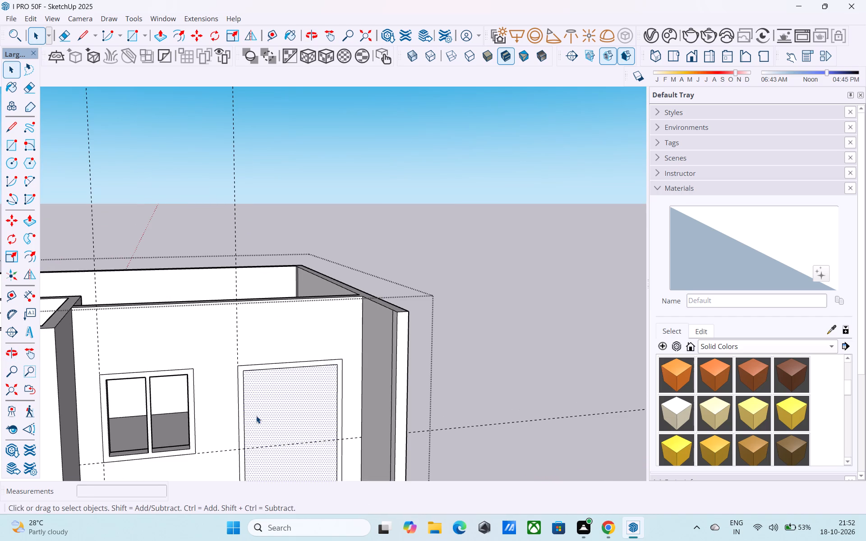
key(p)
click(257, 415)
click(268, 397)
key(space)
Erase the two floor-level lines across the projecting block's front wall, including the short leftover at its corner.
scroll(281, 397, down, 9)
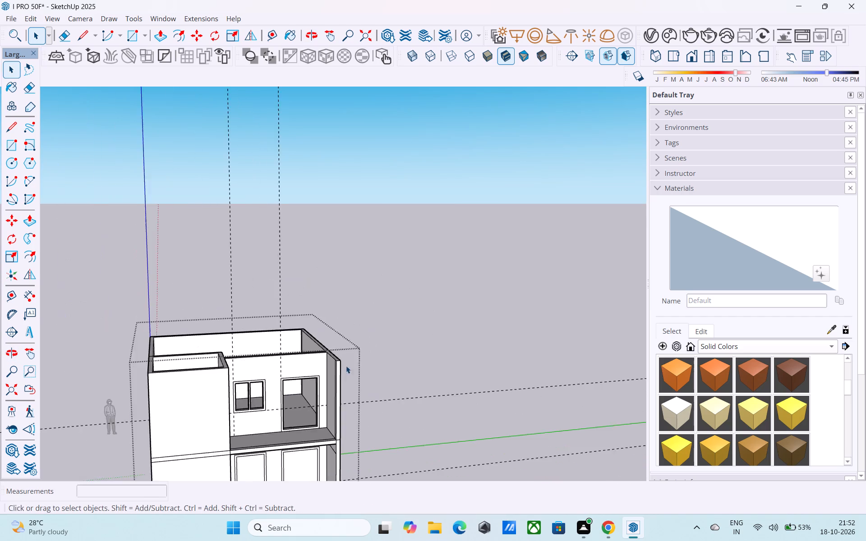
middle_drag(340, 370, 325, 384)
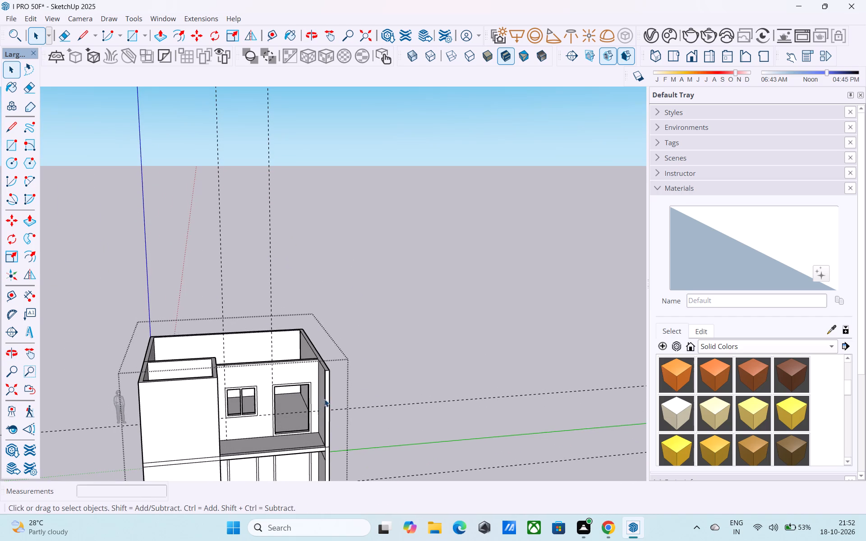
scroll(362, 376, down, 5)
scroll(408, 344, down, 5)
middle_drag(409, 345, 410, 310)
scroll(414, 319, down, 5)
middle_drag(373, 366, 296, 385)
scroll(296, 385, up, 13)
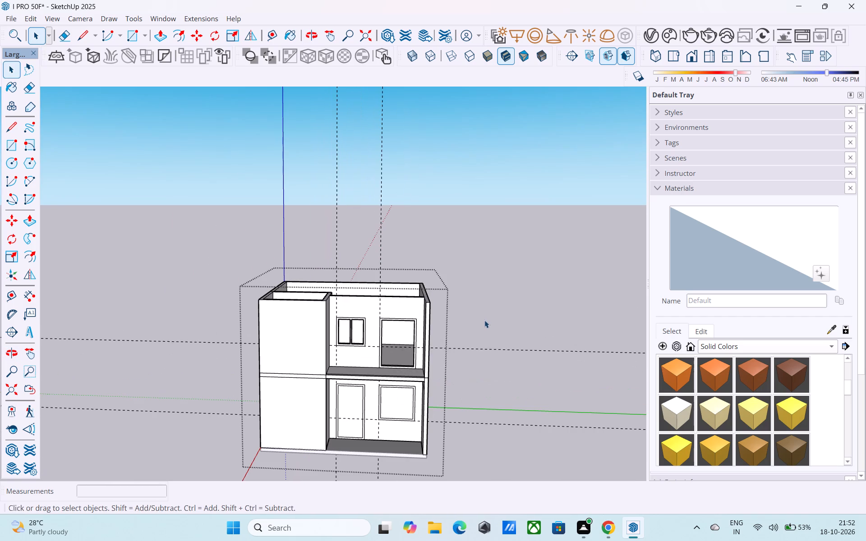
scroll(302, 379, up, 5)
key(e)
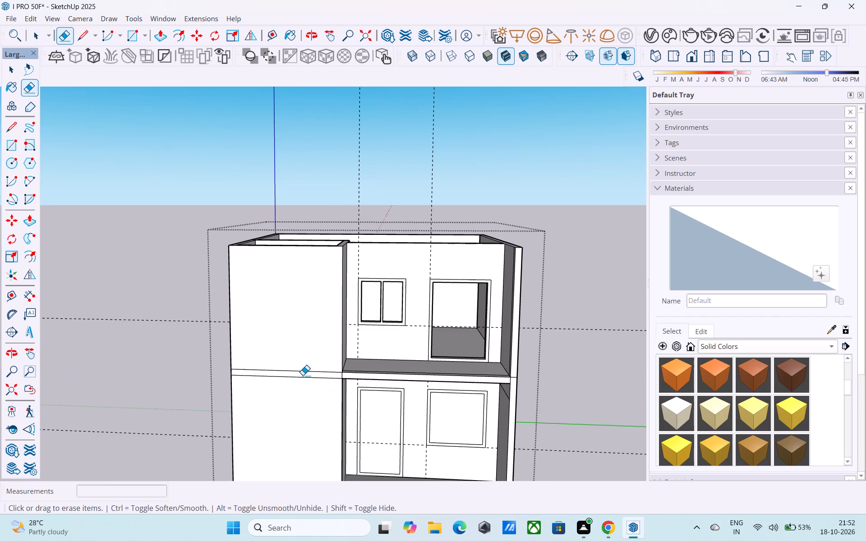
drag(303, 370, 297, 394)
middle_drag(294, 393, 488, 383)
scroll(294, 393, up, 1)
scroll(471, 367, up, 7)
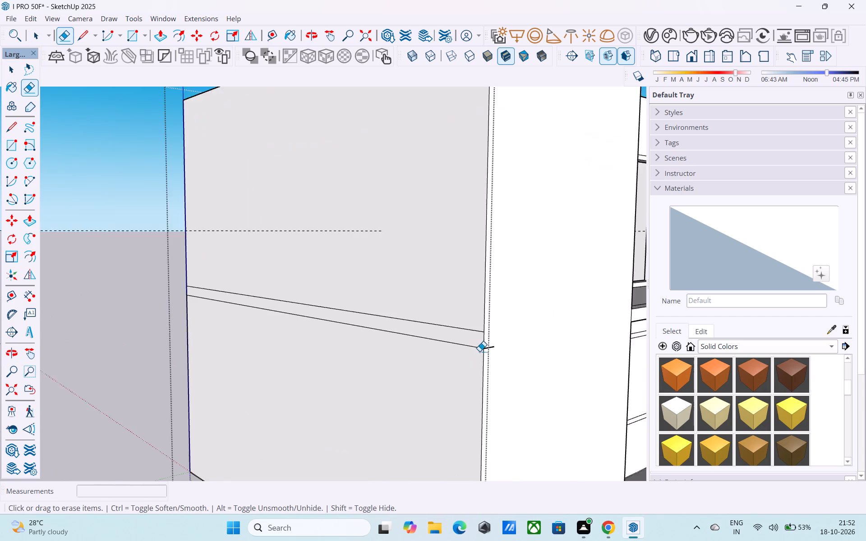
scroll(479, 351, up, 6)
drag(488, 346, 491, 351)
scroll(488, 350, down, 4)
middle_drag(488, 350, 337, 356)
scroll(322, 354, down, 6)
key(space)
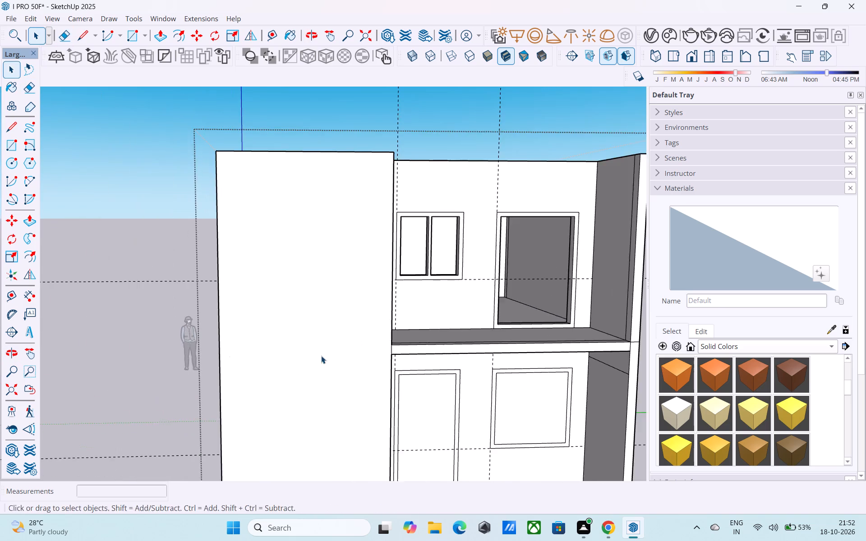
Save the model.
scroll(321, 356, down, 8)
middle_click(321, 357)
middle_drag(319, 358, 309, 382)
scroll(372, 326, down, 1)
middle_drag(374, 319, 374, 312)
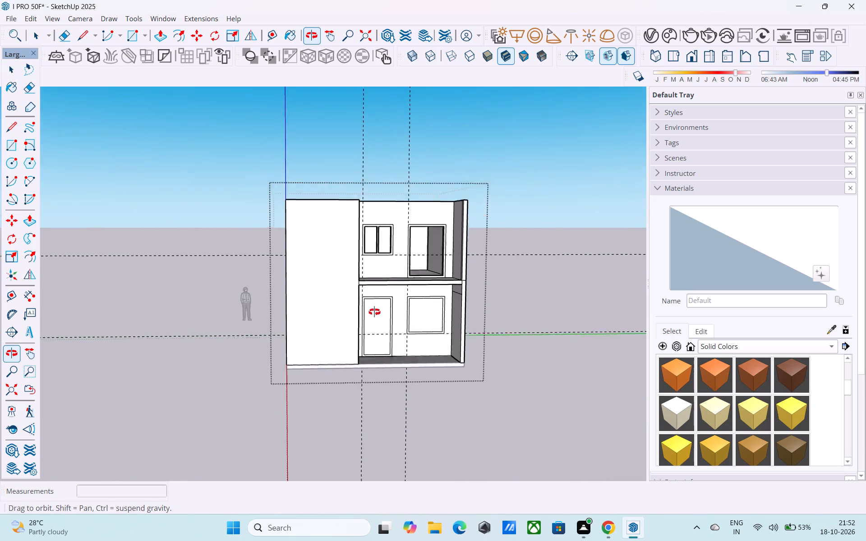
middle_drag(374, 312, 344, 373)
key(ctrl+s)
key(space)
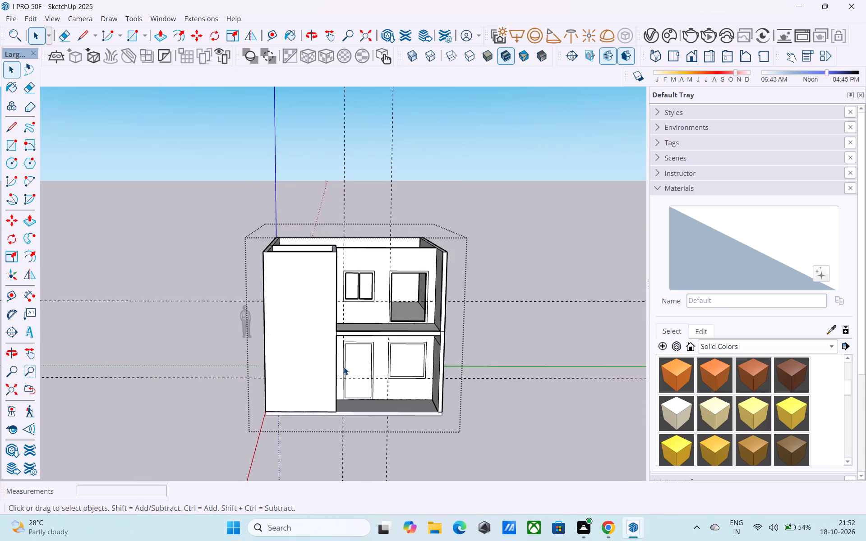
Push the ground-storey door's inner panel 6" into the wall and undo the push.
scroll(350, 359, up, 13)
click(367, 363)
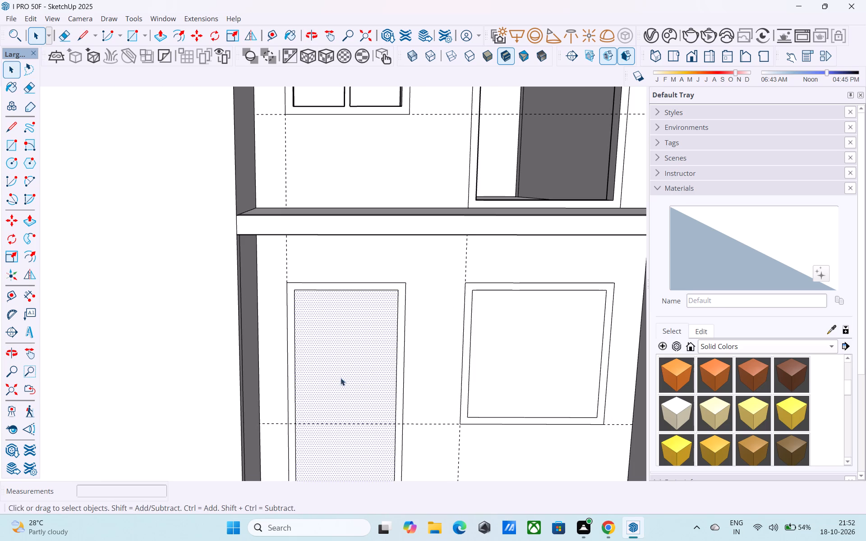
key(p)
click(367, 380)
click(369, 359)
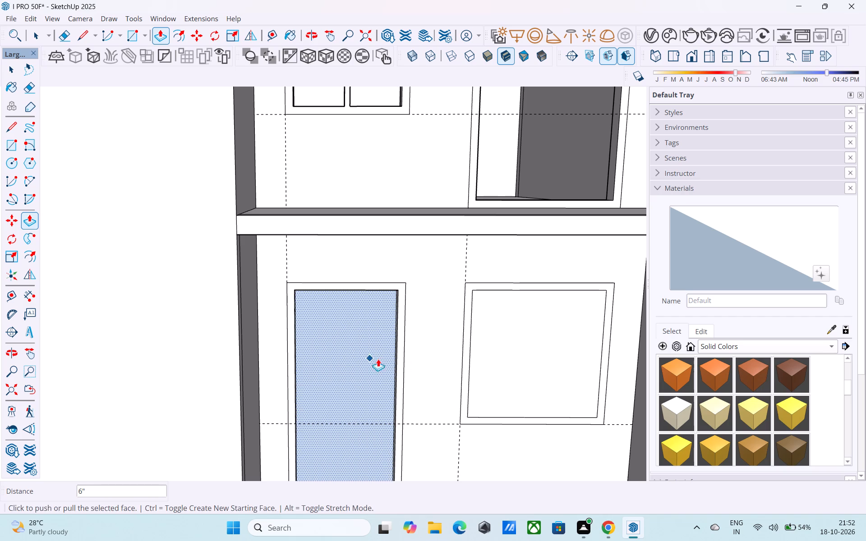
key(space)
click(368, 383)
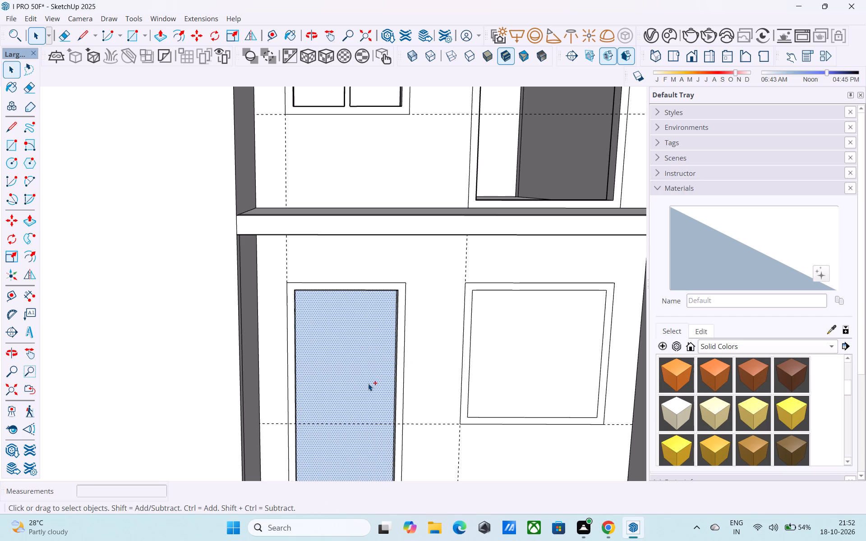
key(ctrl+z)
Push the ground-storey door's inner panel 6" into the wall and delete its remaining face to open the doorway.
click(368, 383)
key(p)
click(361, 394)
click(364, 376)
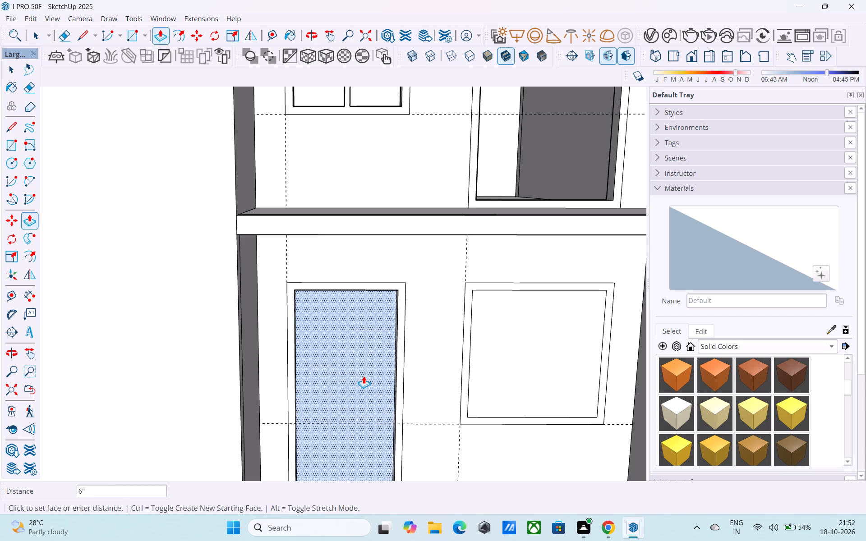
key(space)
click(364, 378)
key(Delete)
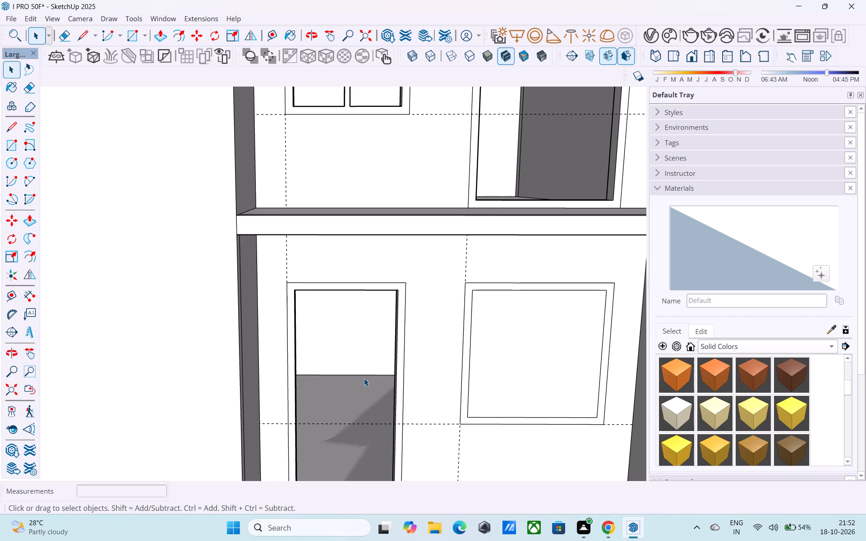
Delete the interior floor face seen through the ground-storey doorway.
middle_drag(364, 378, 398, 382)
scroll(397, 382, up, 1)
click(401, 383)
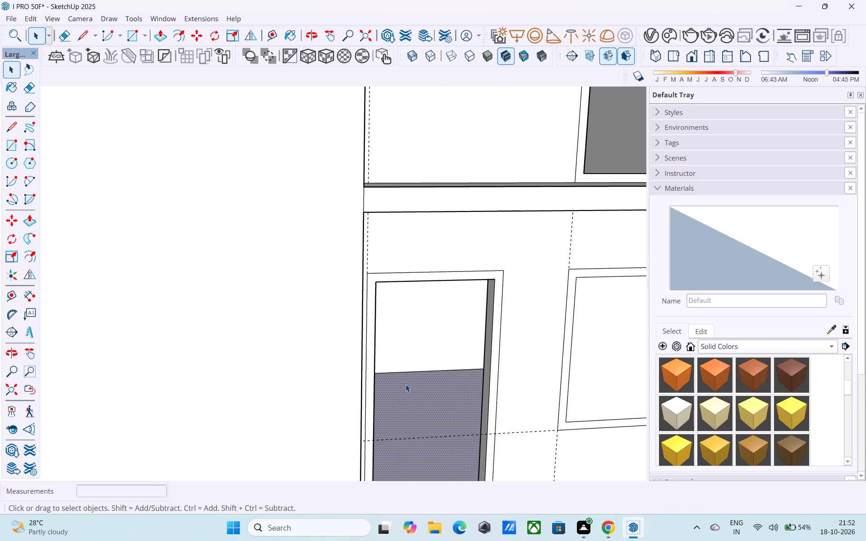
key(Delete)
Reverse the blue interior ceiling face seen through the ground-storey doorway.
scroll(406, 380, down, 6)
middle_drag(406, 380, 175, 362)
scroll(213, 340, up, 5)
middle_drag(231, 332, 230, 263)
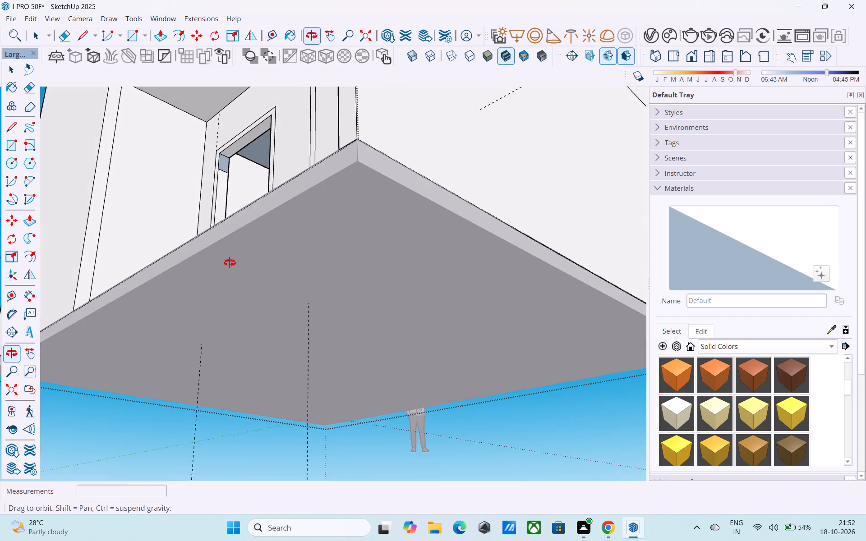
middle_drag(230, 263, 432, 315)
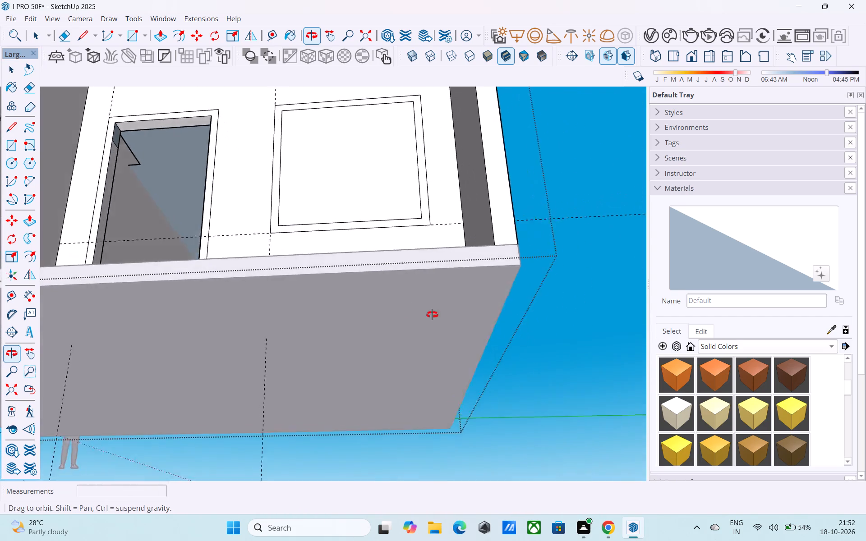
middle_drag(432, 315, 470, 323)
shift+middle_drag(291, 261, 467, 412)
middle_drag(418, 275, 331, 472)
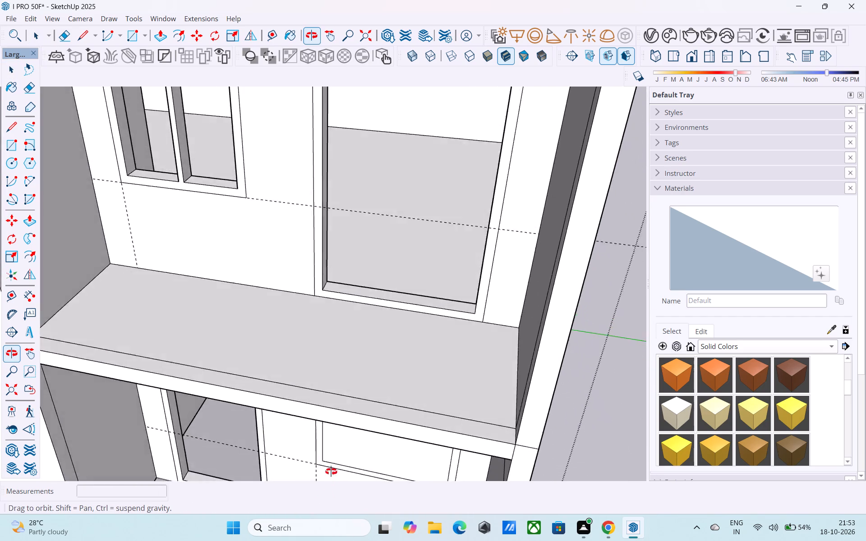
middle_drag(331, 472, 302, 239)
scroll(241, 238, up, 3)
click(208, 242)
middle_drag(207, 242, 208, 246)
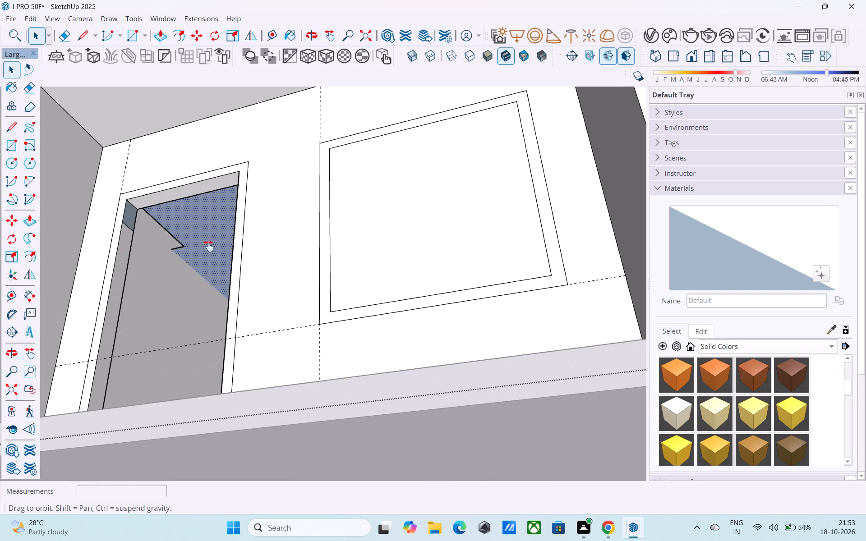
middle_drag(208, 246, 242, 274)
scroll(242, 274, up, 9)
right_click(241, 274)
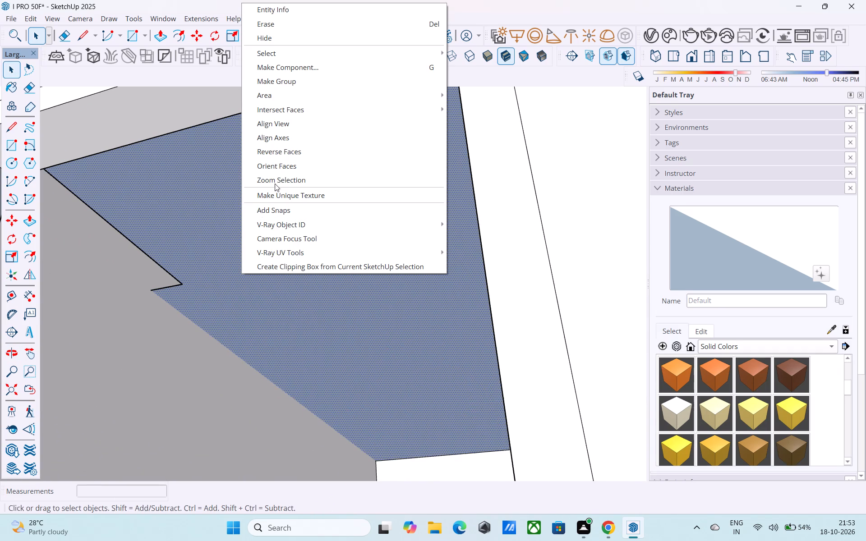
click(284, 152)
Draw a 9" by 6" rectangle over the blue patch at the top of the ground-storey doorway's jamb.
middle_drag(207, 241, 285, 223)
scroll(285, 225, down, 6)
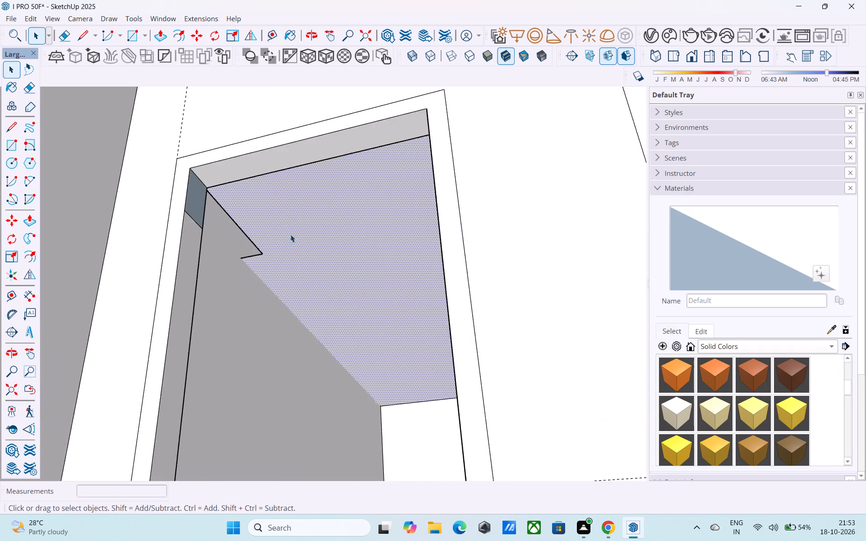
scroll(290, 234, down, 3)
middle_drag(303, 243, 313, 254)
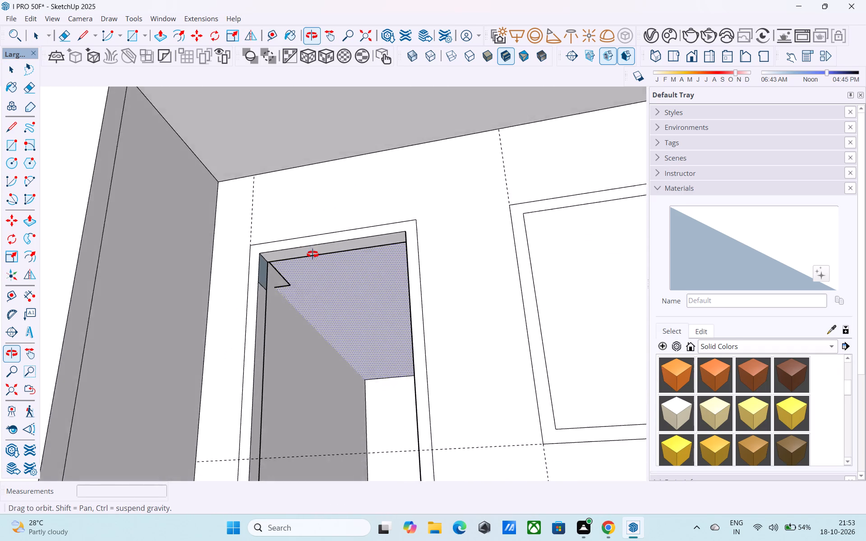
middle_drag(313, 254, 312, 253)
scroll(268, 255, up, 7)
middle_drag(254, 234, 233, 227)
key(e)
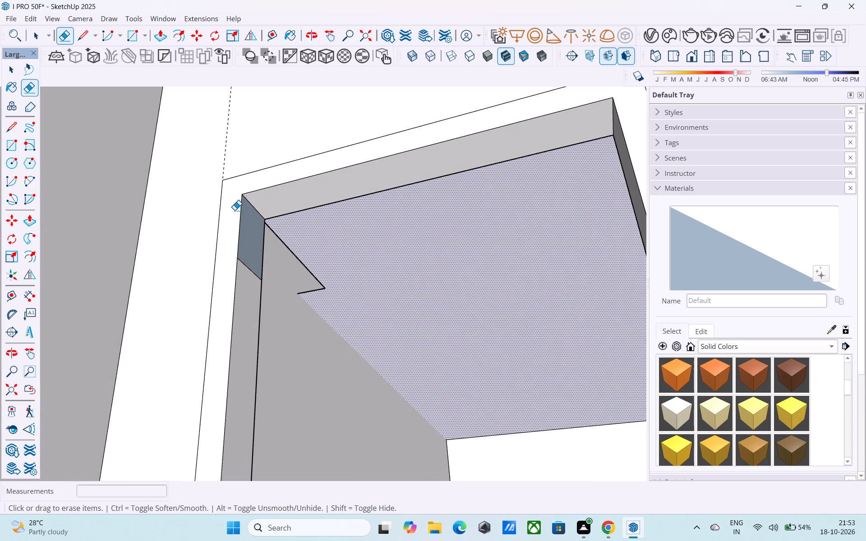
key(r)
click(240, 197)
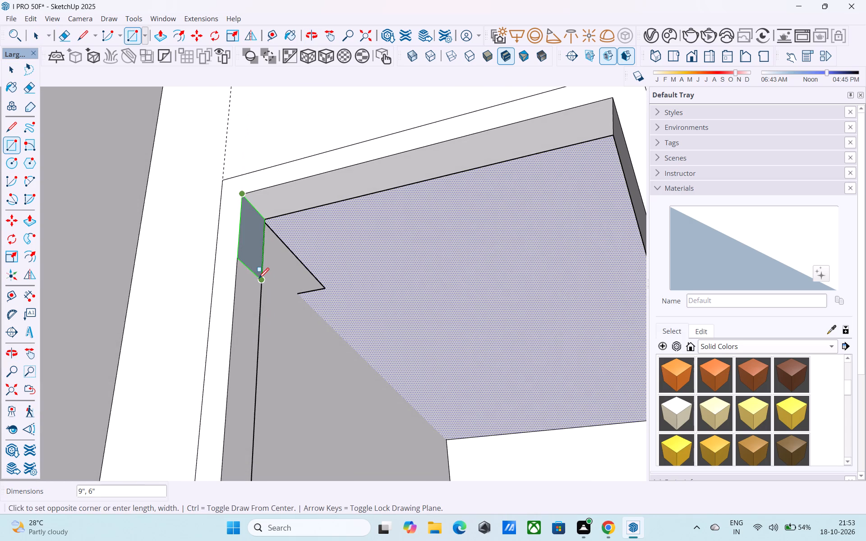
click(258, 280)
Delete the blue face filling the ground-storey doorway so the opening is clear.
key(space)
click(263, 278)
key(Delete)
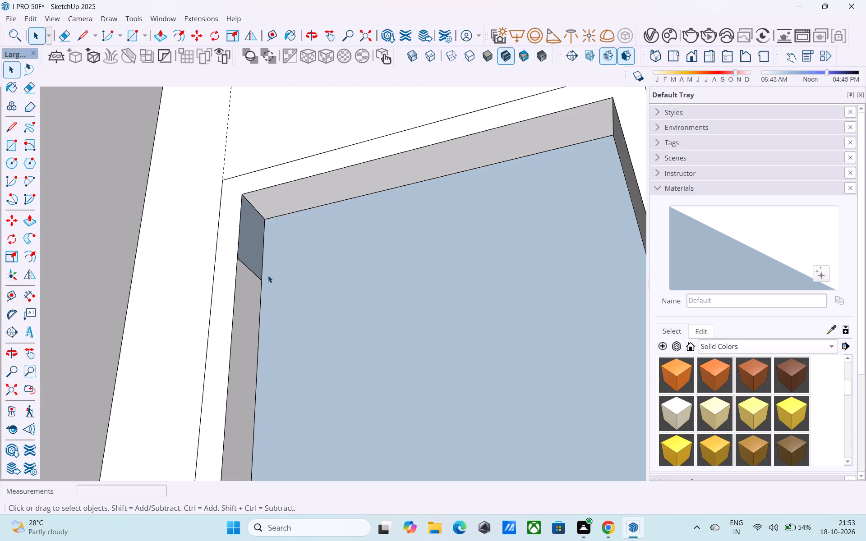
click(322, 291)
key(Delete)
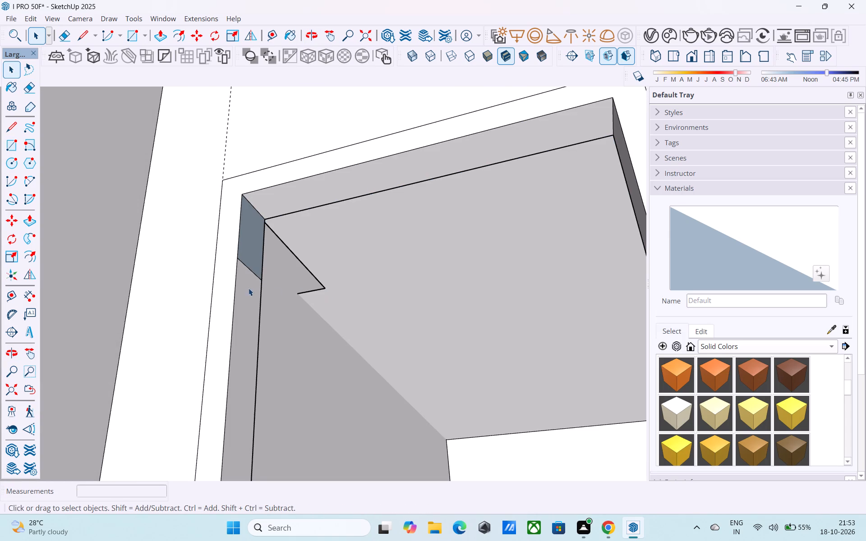
Erase the short edge below the blue patch on the ground-storey door jamb to merge it with the jamb.
key(e)
drag(254, 268, 255, 282)
key(space)
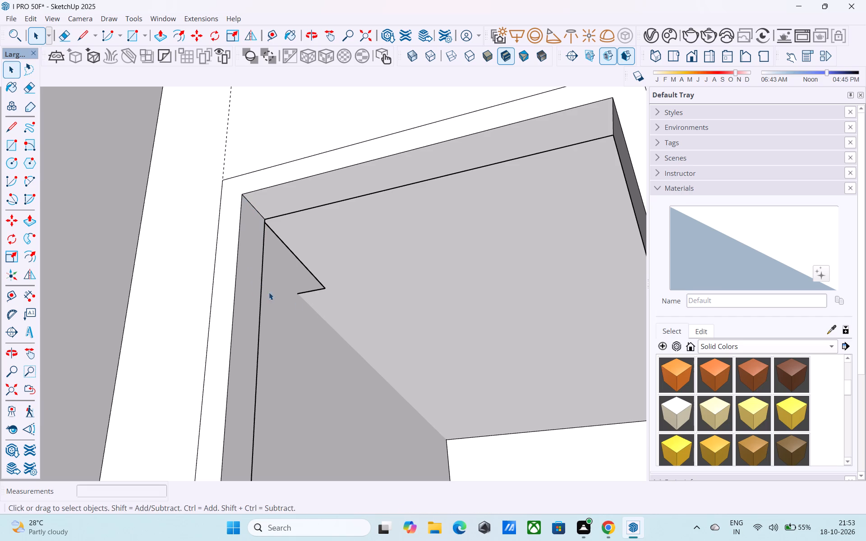
Delete the lower ceiling face seen through the ground-storey doorway and erase the stray edges left near the jamb's top corner.
scroll(321, 304, up, 2)
middle_click(319, 294)
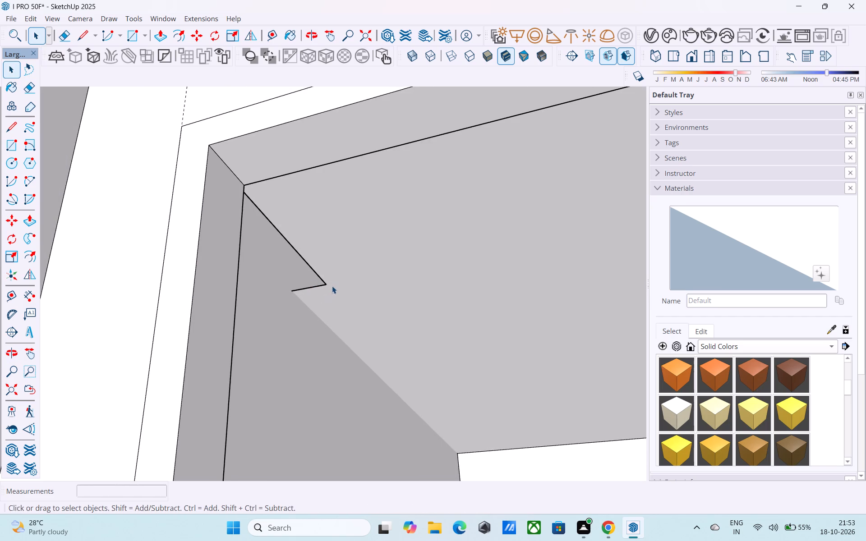
click(332, 286)
key(Delete)
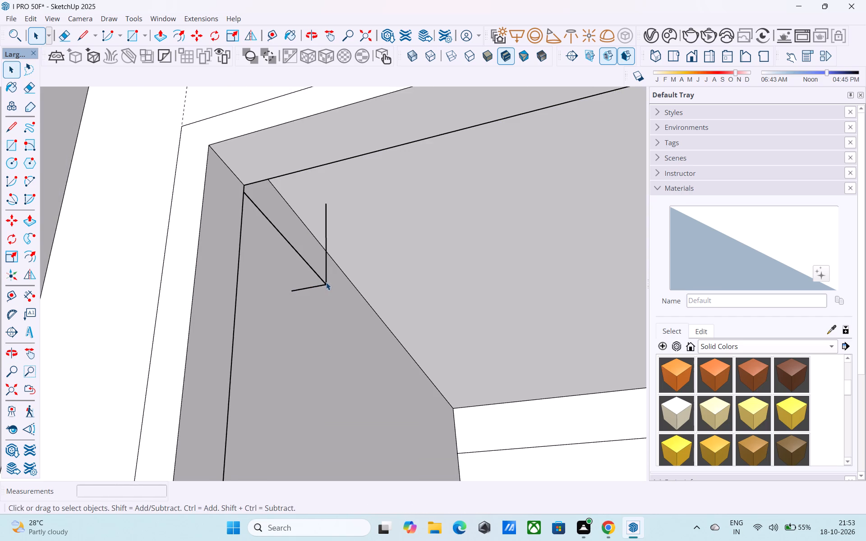
key(e)
drag(324, 281, 320, 301)
drag(320, 277, 329, 282)
Push the inner face of the framed ground-storey window back through the wall to cut the opening.
scroll(330, 284, down, 4)
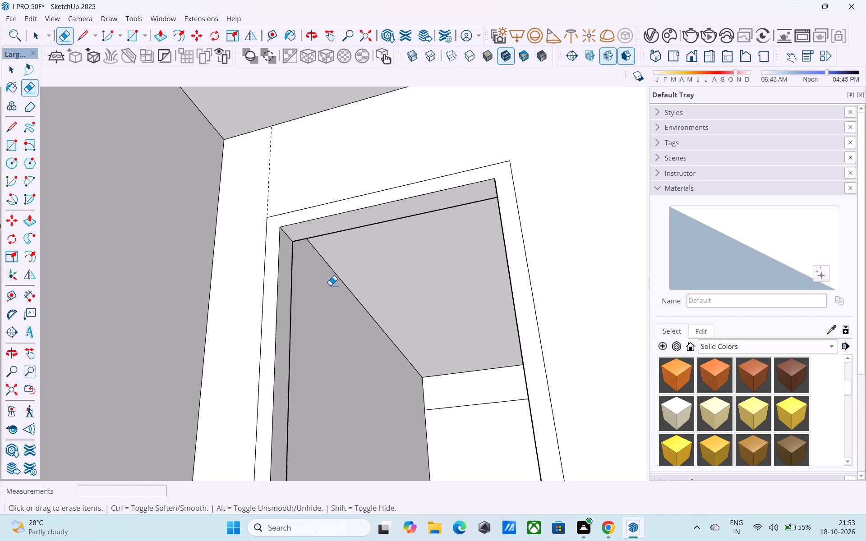
scroll(330, 285, down, 13)
middle_drag(328, 298, 199, 320)
scroll(278, 310, up, 7)
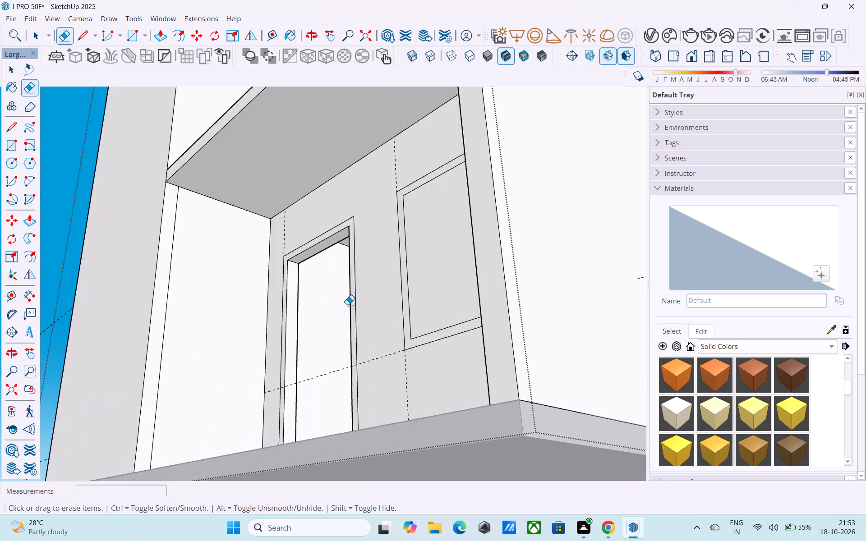
scroll(347, 305, up, 13)
scroll(320, 290, down, 16)
middle_drag(336, 300, 462, 339)
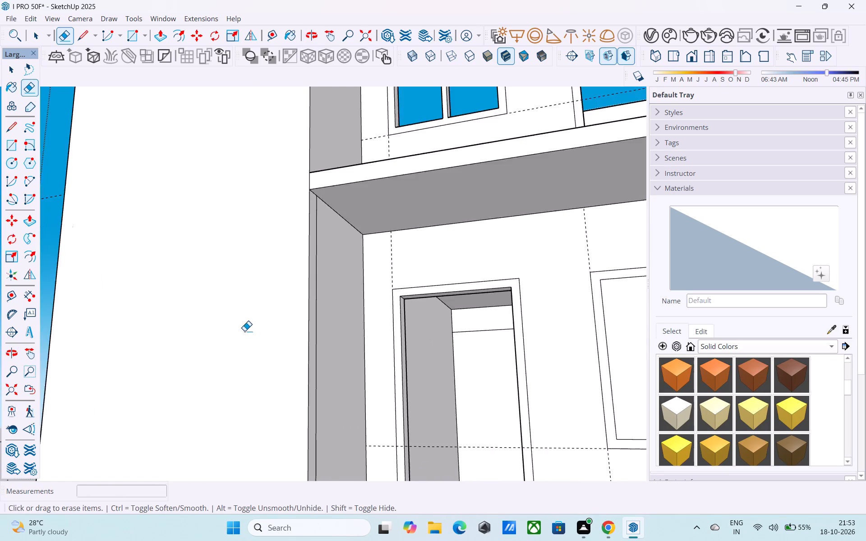
scroll(244, 331, down, 11)
middle_drag(291, 339, 435, 417)
key(space)
middle_drag(410, 376, 380, 371)
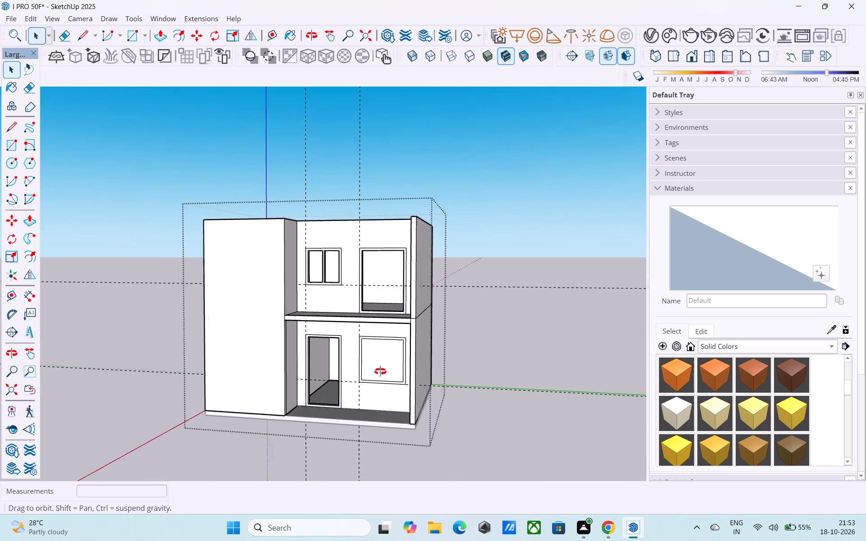
middle_drag(380, 371, 392, 378)
shift+scroll(377, 371, up, 4)
shift+middle_drag(378, 388, 375, 424)
click(376, 395)
scroll(373, 394, up, 4)
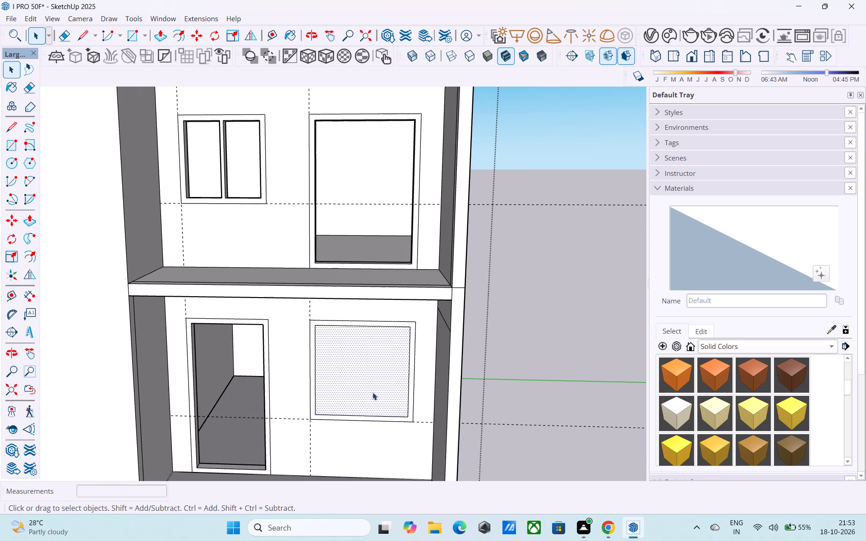
key(p)
click(372, 385)
scroll(372, 359, up, 3)
middle_drag(372, 359, 397, 339)
click(427, 324)
key(space)
Examine the building's front openings, balcony slab and side walls from several angles for leftover edges.
scroll(421, 348, down, 2)
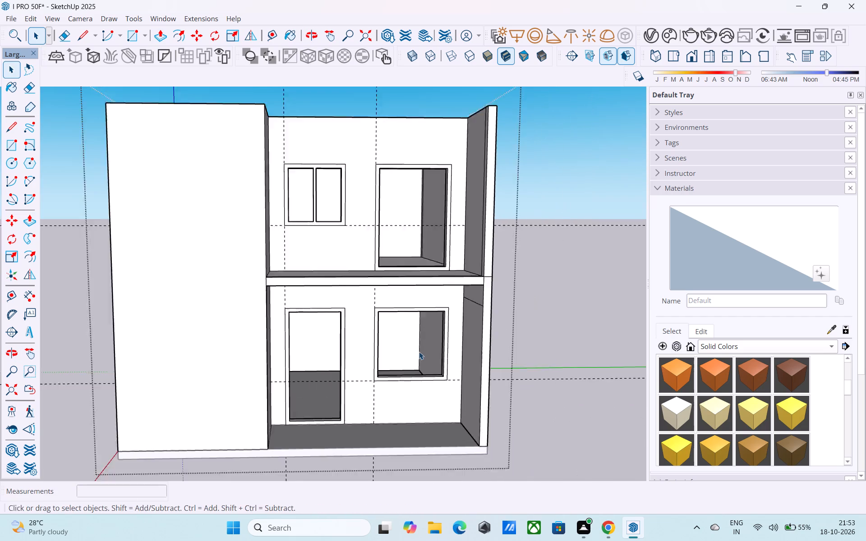
scroll(419, 352, down, 7)
middle_drag(416, 362, 415, 390)
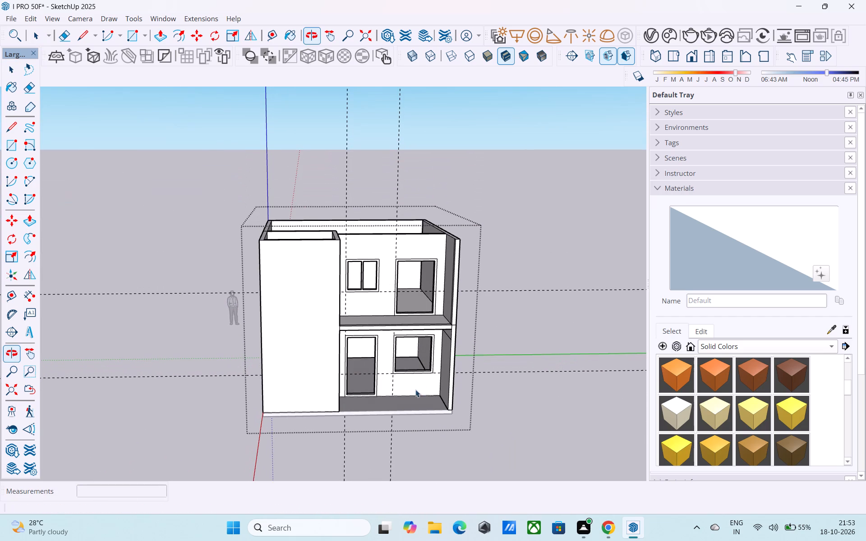
scroll(380, 309, up, 1)
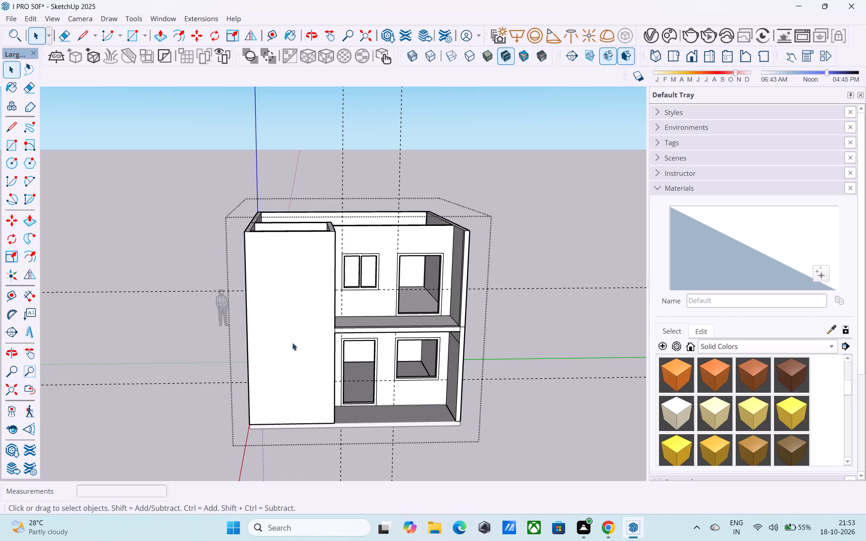
scroll(292, 343, down, 4)
middle_drag(292, 343, 383, 303)
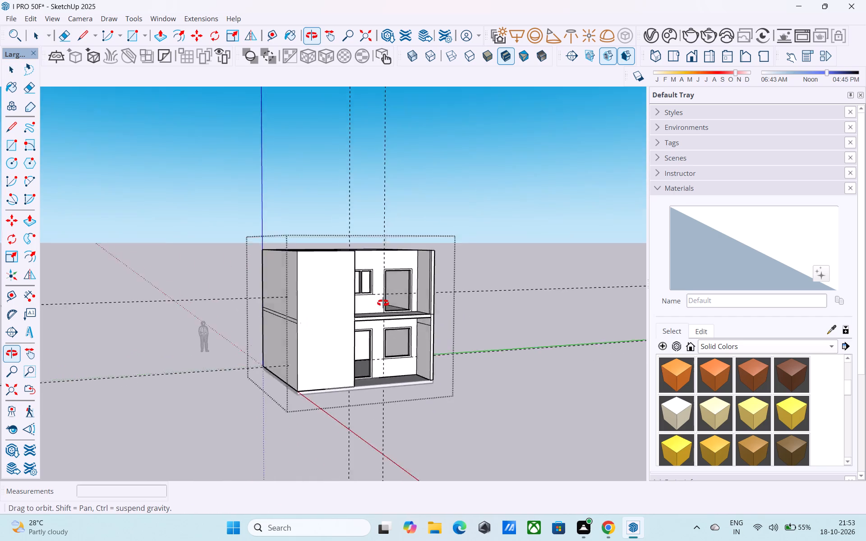
middle_drag(383, 303, 209, 443)
scroll(334, 389, up, 2)
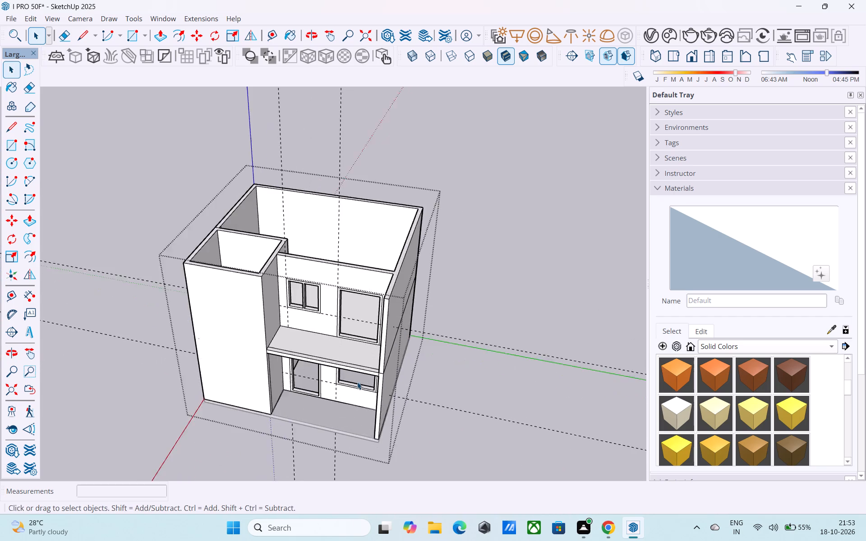
scroll(357, 382, up, 15)
middle_drag(394, 363, 410, 346)
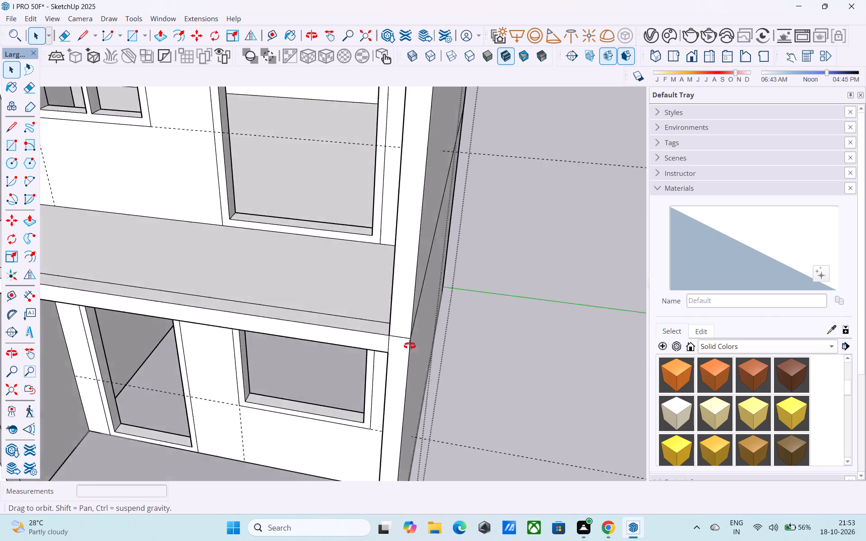
middle_drag(410, 346, 413, 344)
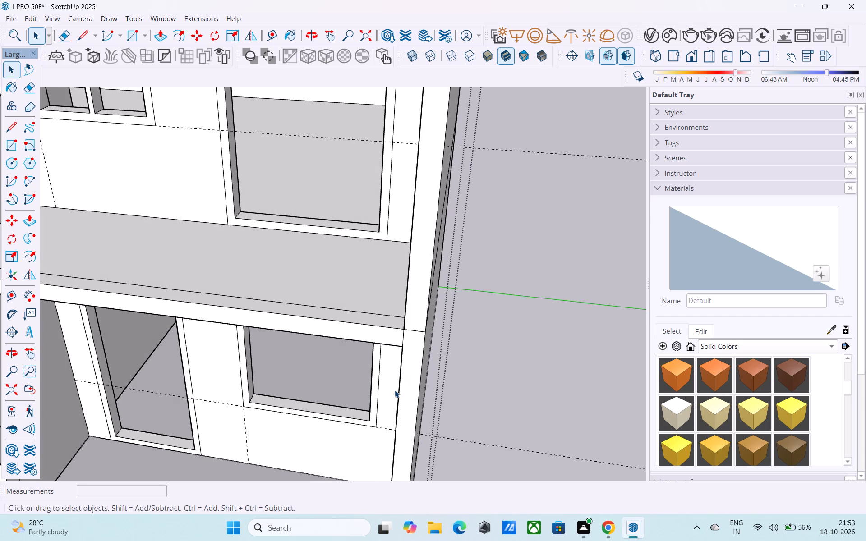
scroll(395, 390, down, 5)
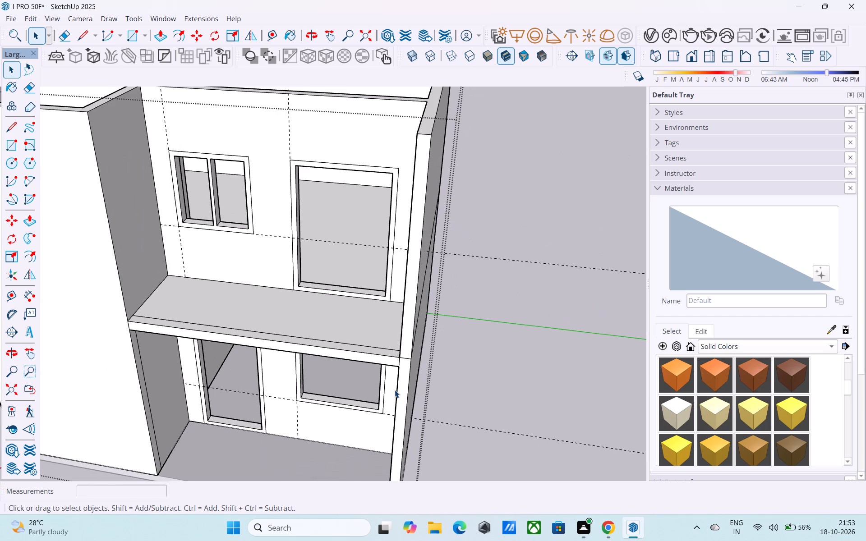
scroll(395, 390, down, 5)
middle_drag(395, 390, 398, 386)
scroll(395, 390, down, 1)
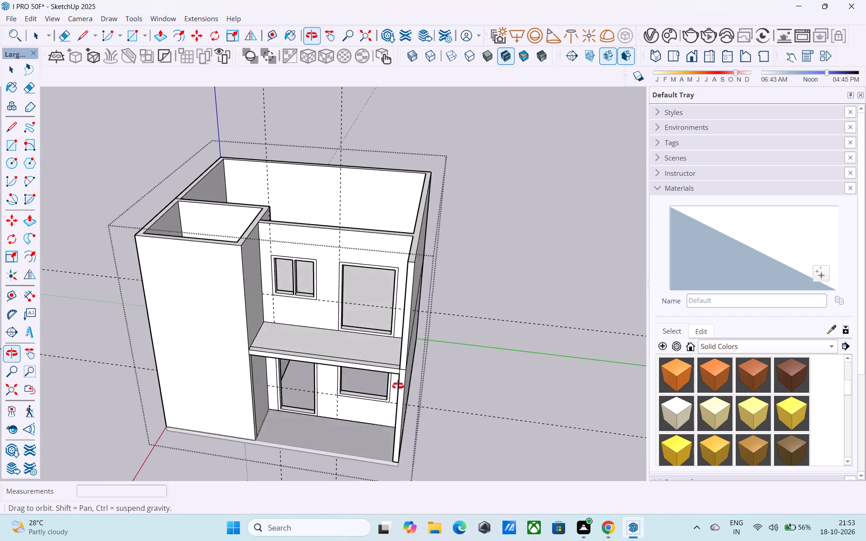
Erase the leftover edge on the ground-storey side wall just beneath the balcony slab.
middle_drag(398, 386, 537, 337)
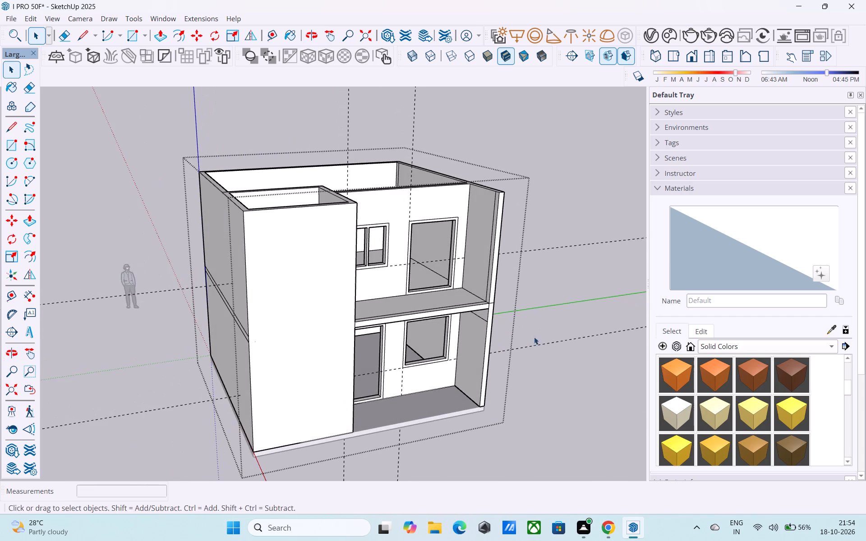
shift+middle_drag(502, 325, 517, 324)
scroll(495, 327, up, 7)
key(e)
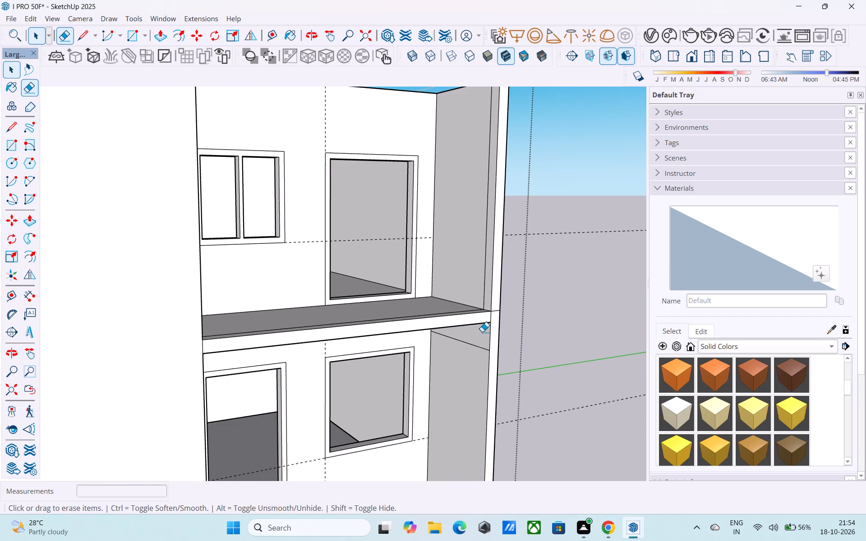
click(472, 344)
key(space)
Push/Pull the top rim of the projecting front block's walls up by 10'.
scroll(471, 349, down, 4)
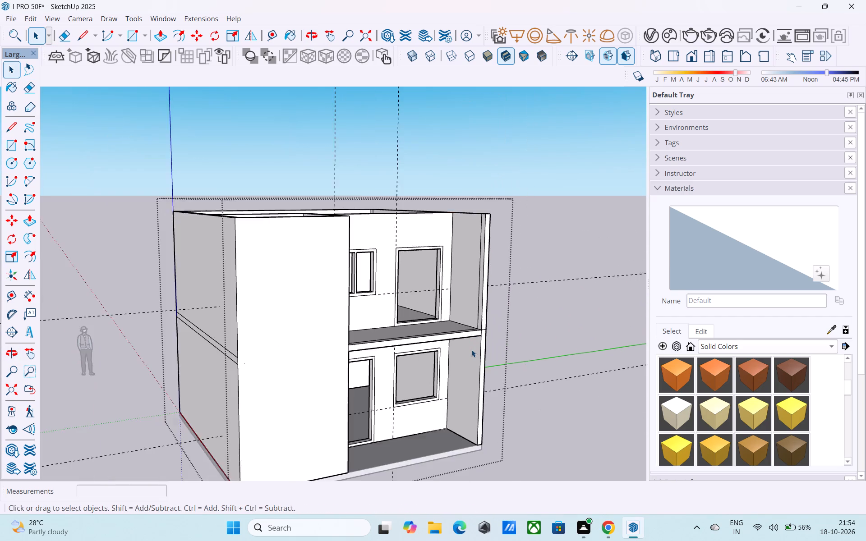
scroll(471, 349, down, 5)
middle_drag(469, 352, 427, 384)
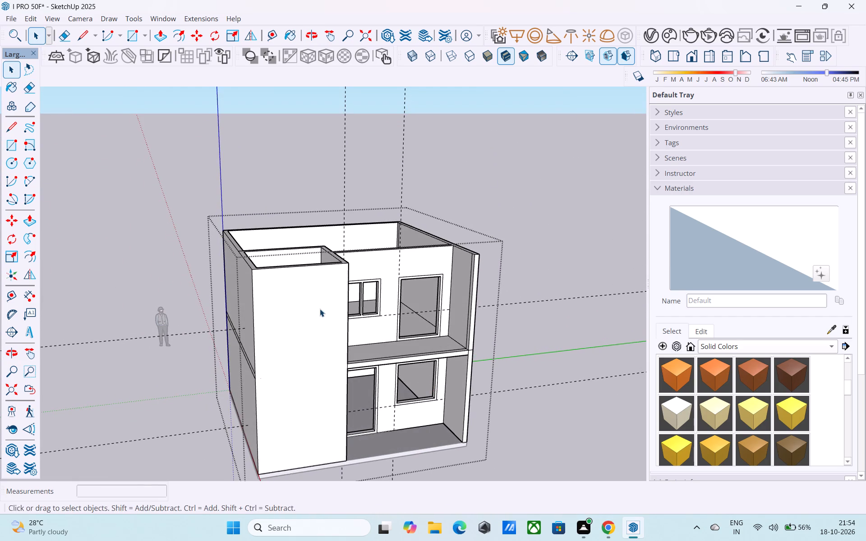
middle_drag(318, 305, 288, 447)
scroll(228, 390, up, 8)
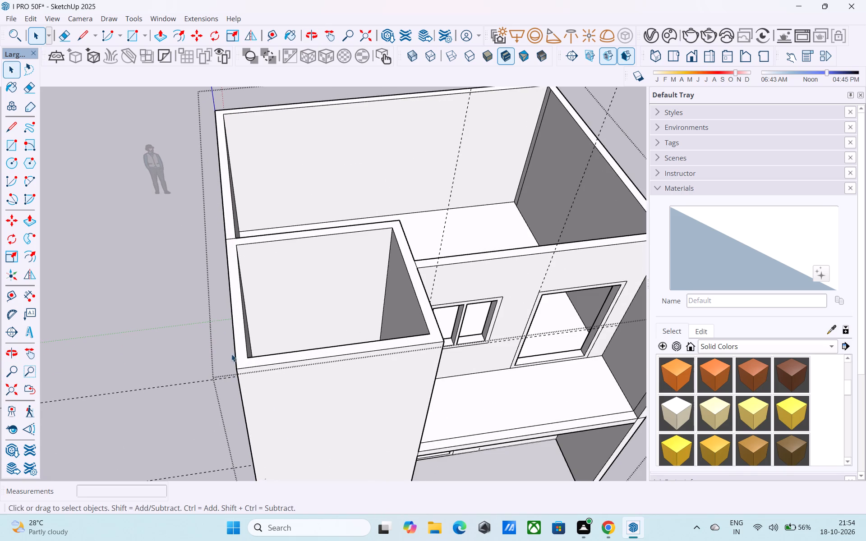
click(240, 356)
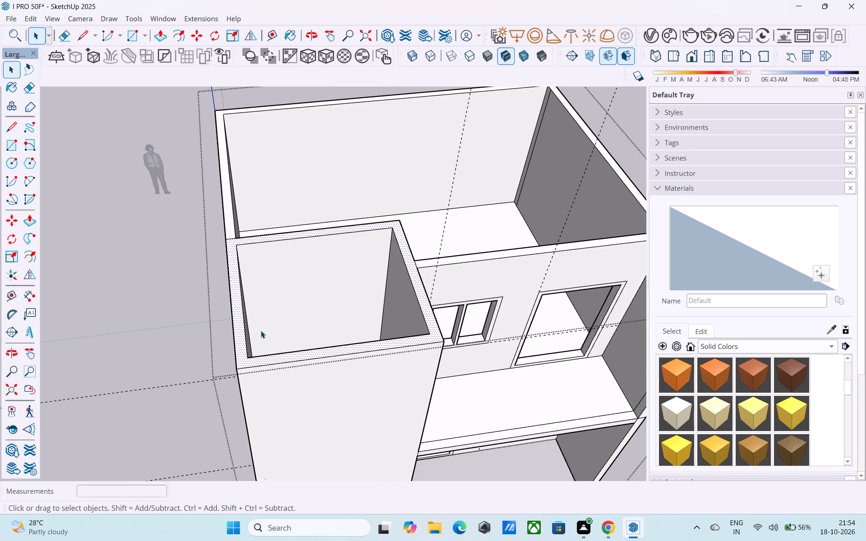
key(p)
click(241, 334)
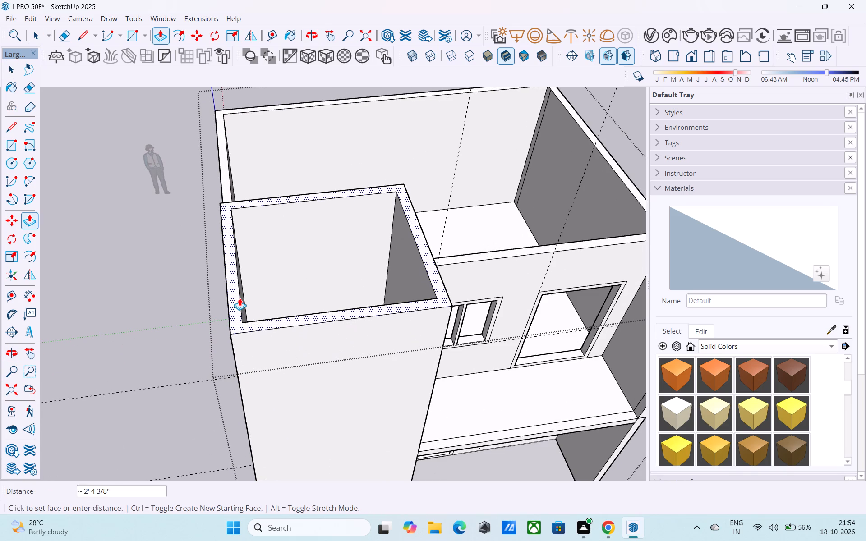
text(10')
key(Return)
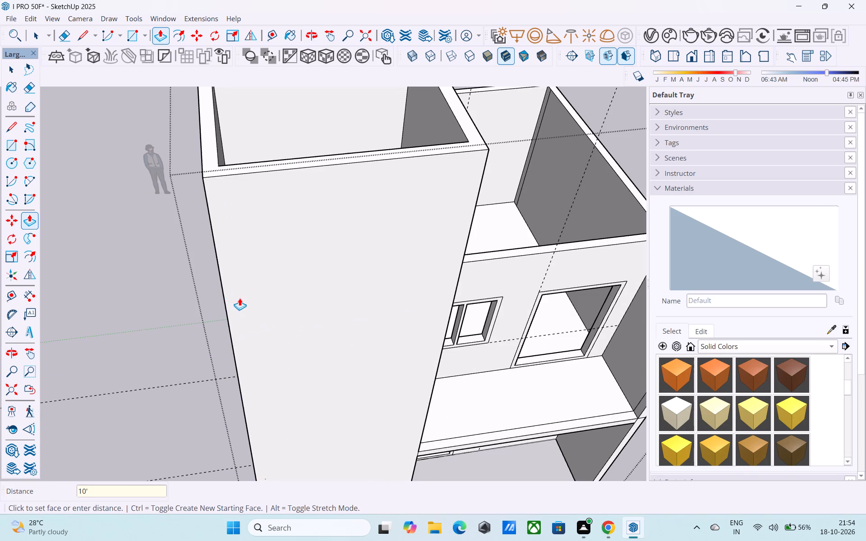
Erase the vertical seam edge on the raised block's side wall above the recessed front wall.
scroll(280, 263, down, 4)
shift+middle_drag(272, 264, 276, 211)
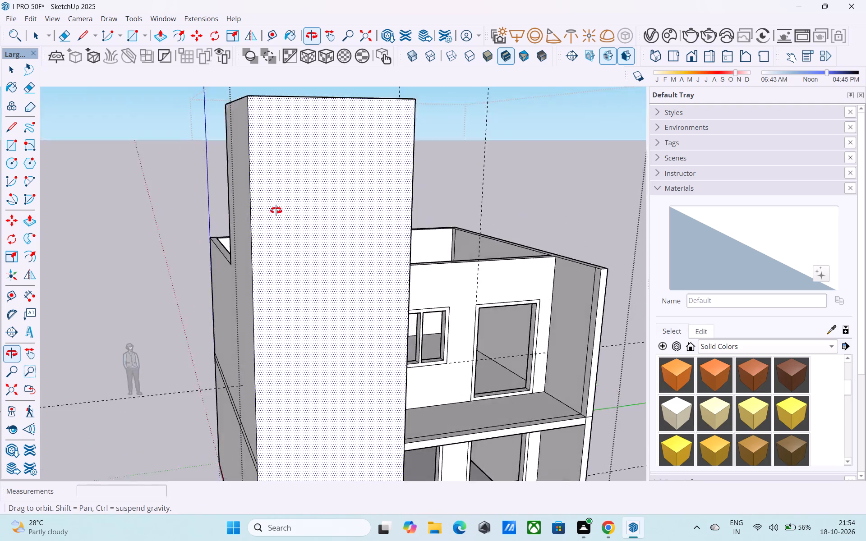
shift+middle_drag(276, 211, 112, 257)
shift+middle_drag(208, 325, 300, 327)
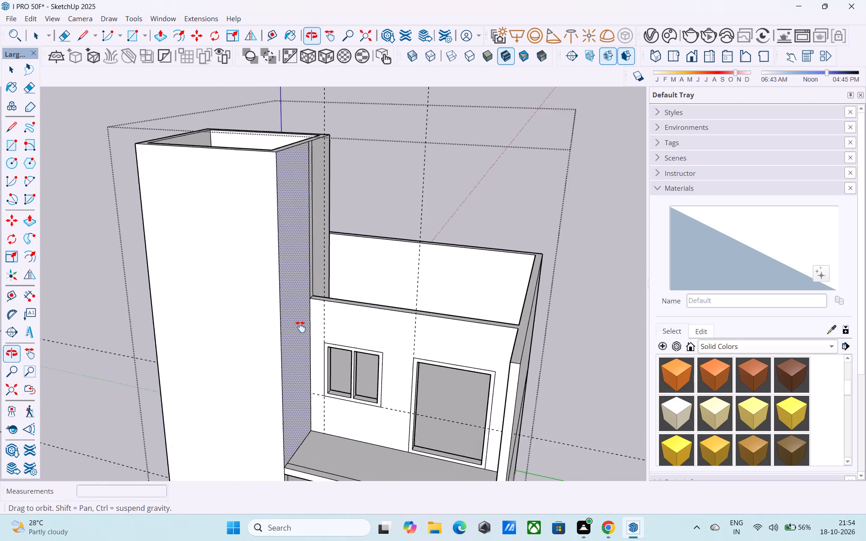
shift+middle_drag(300, 327, 324, 323)
shift+middle_drag(324, 323, 293, 368)
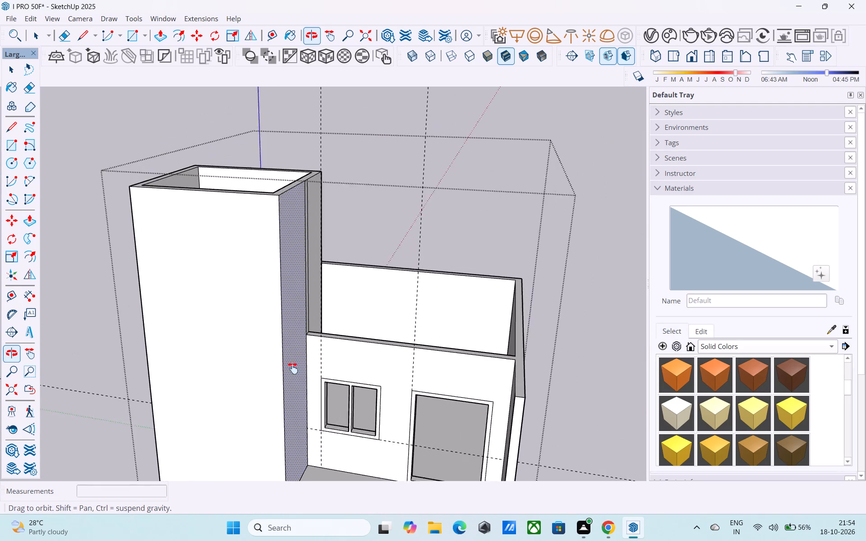
shift+middle_drag(293, 368, 346, 353)
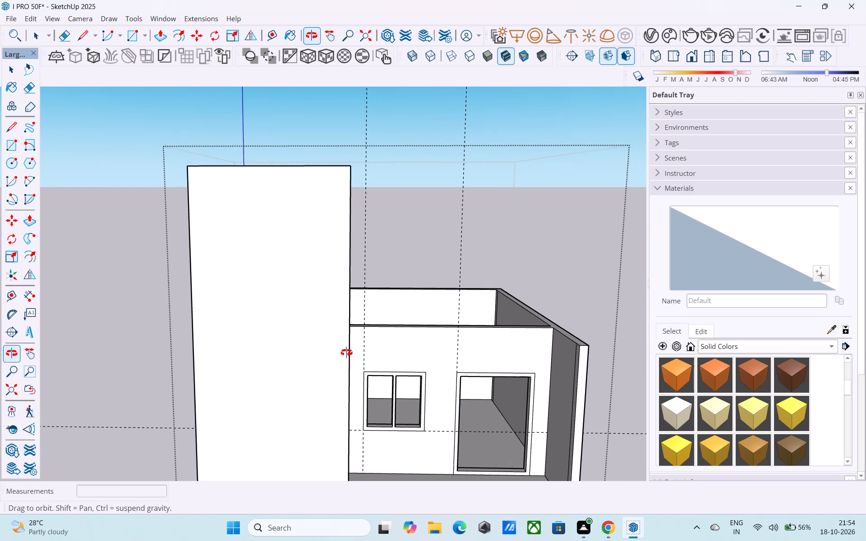
shift+middle_drag(346, 353, 207, 363)
middle_drag(239, 376, 92, 419)
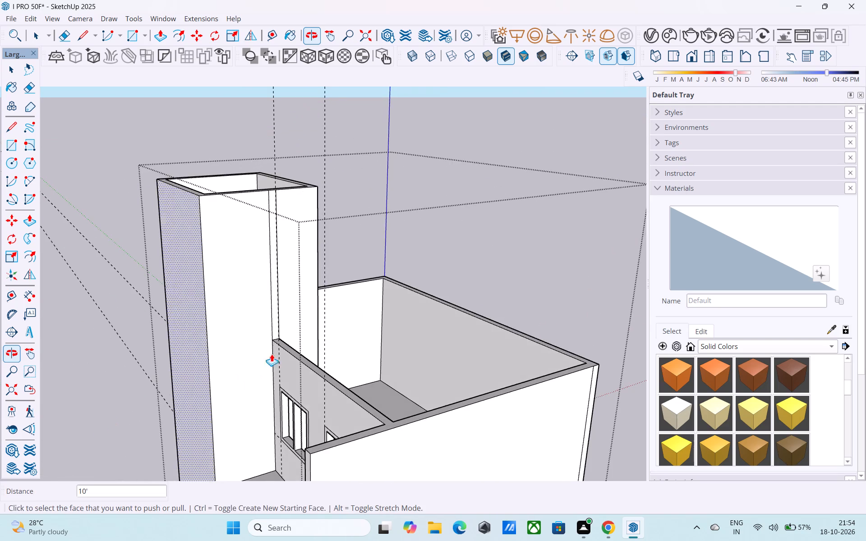
scroll(283, 343, up, 3)
key(e)
drag(293, 305, 263, 295)
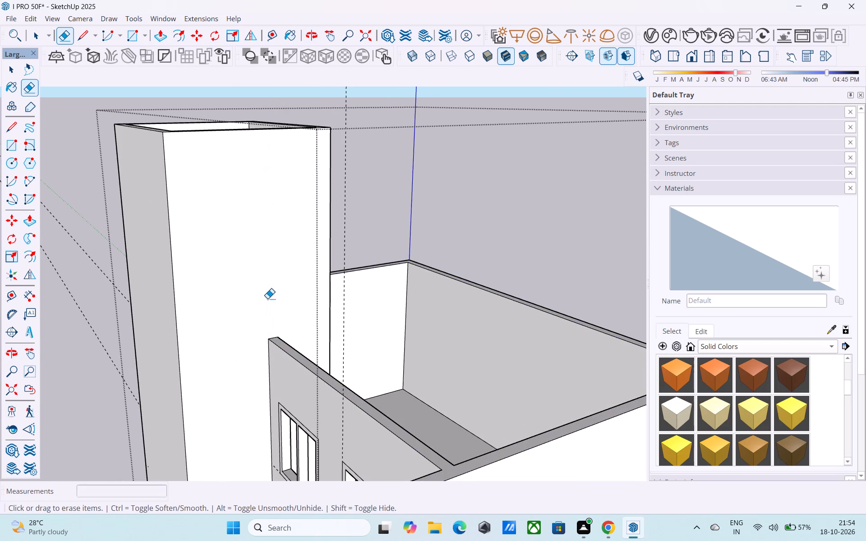
key(space)
Draw a 14' 6" by 13' rectangle between the inner wall-top corners to cover the open upper room behind the recessed front wall.
scroll(268, 298, down, 10)
middle_drag(274, 316, 295, 468)
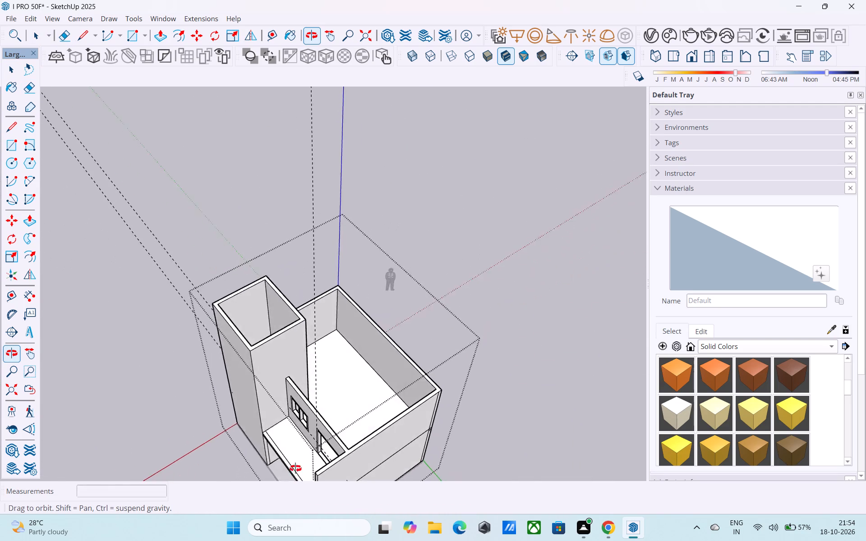
middle_drag(295, 468, 289, 509)
middle_drag(388, 409, 169, 345)
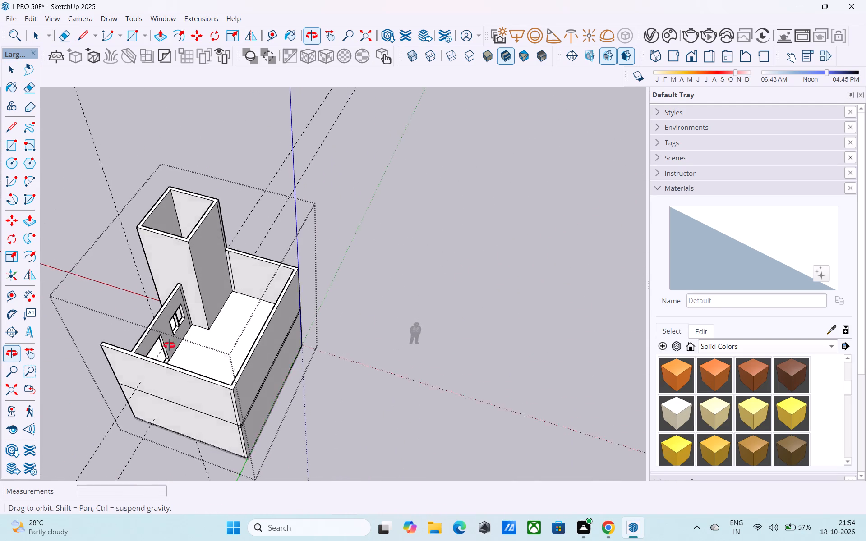
middle_drag(169, 345, 194, 328)
scroll(207, 313, up, 5)
key(r)
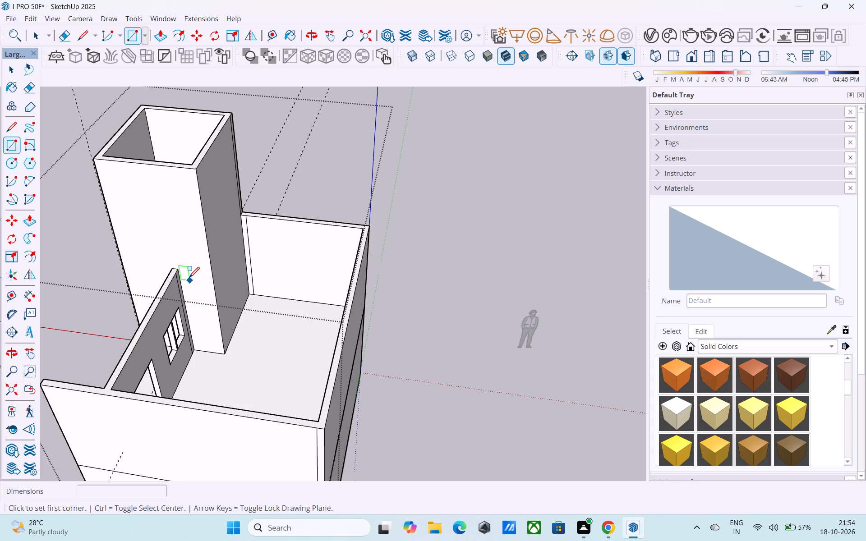
click(180, 267)
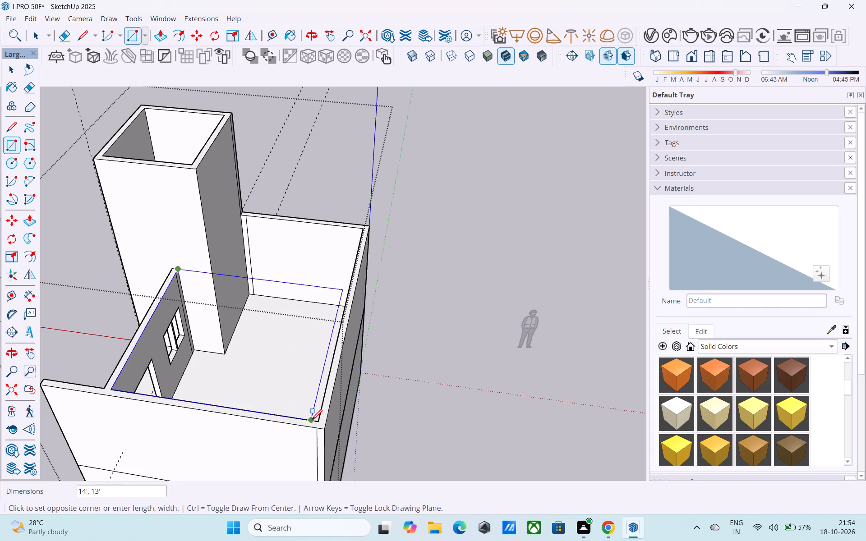
click(319, 423)
key(space)
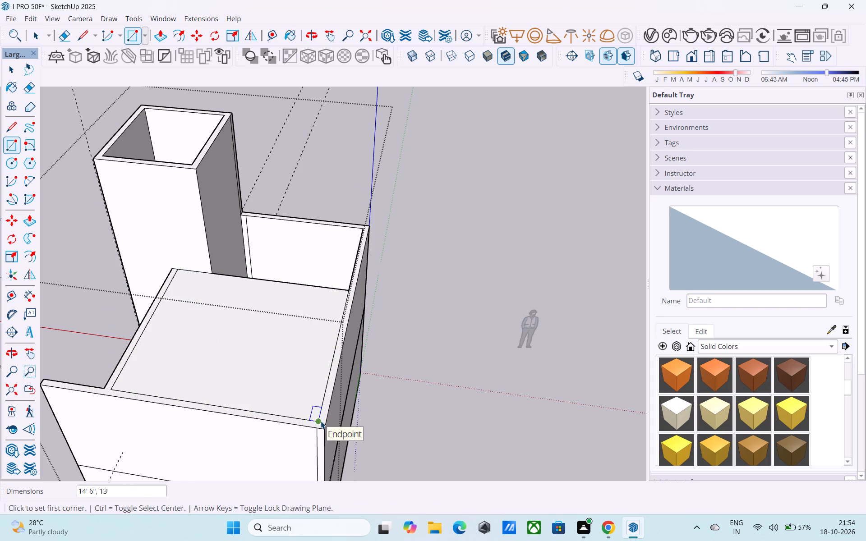
Reverse the face of the cover rectangle over the upper room.
click(307, 405)
right_click(307, 405)
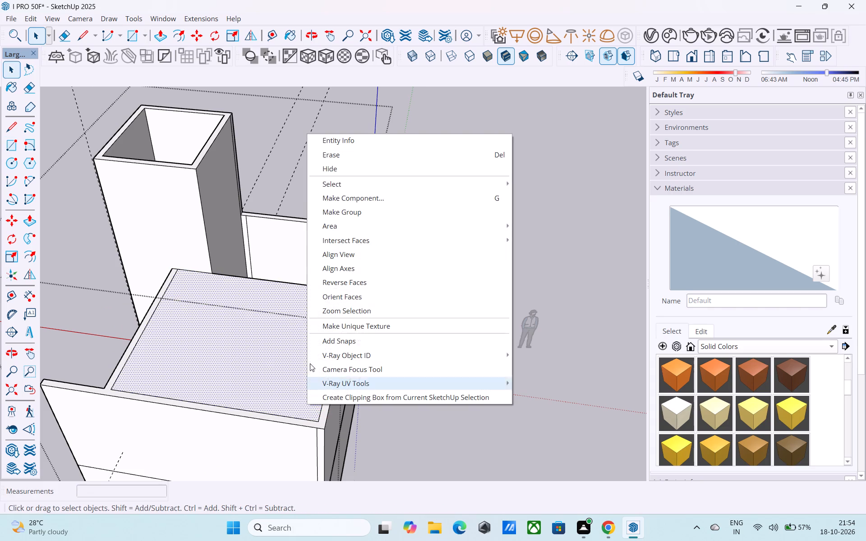
click(352, 288)
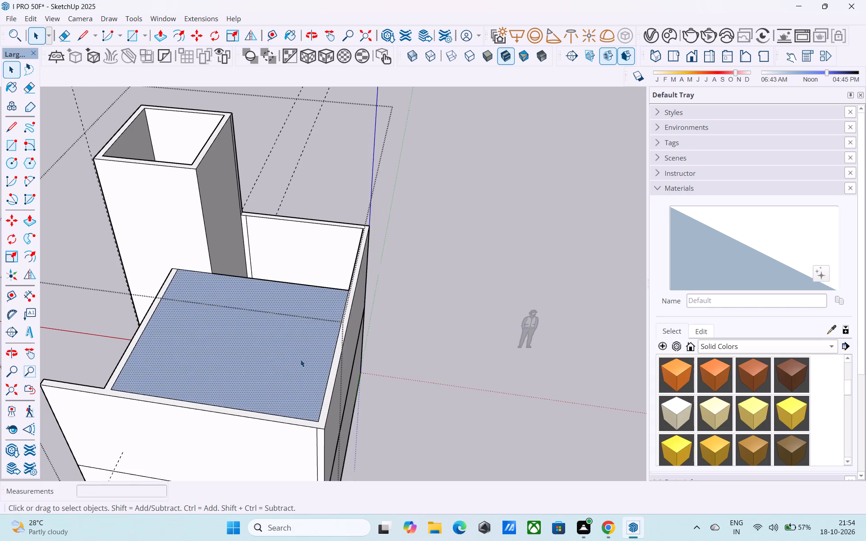
Draw a 6" vertical line up from the cover rectangle's front corner nearest the raised block.
scroll(178, 276, up, 3)
key(l)
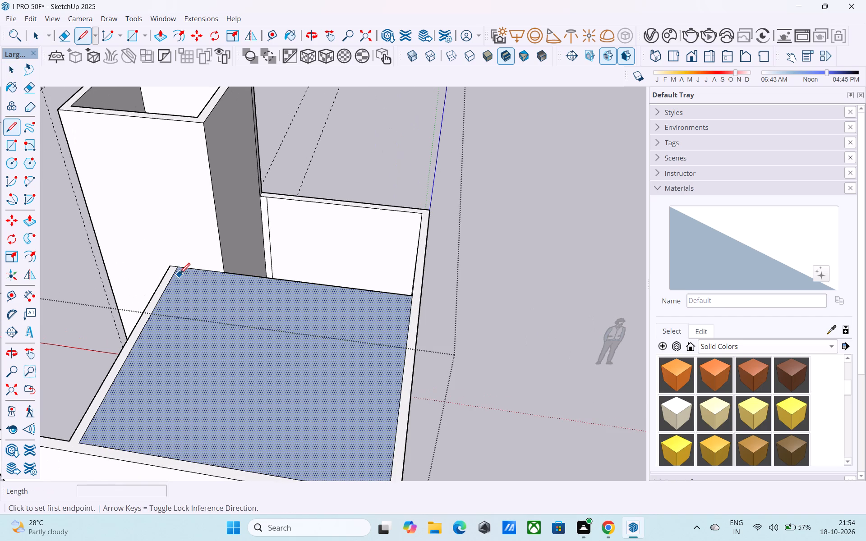
click(180, 266)
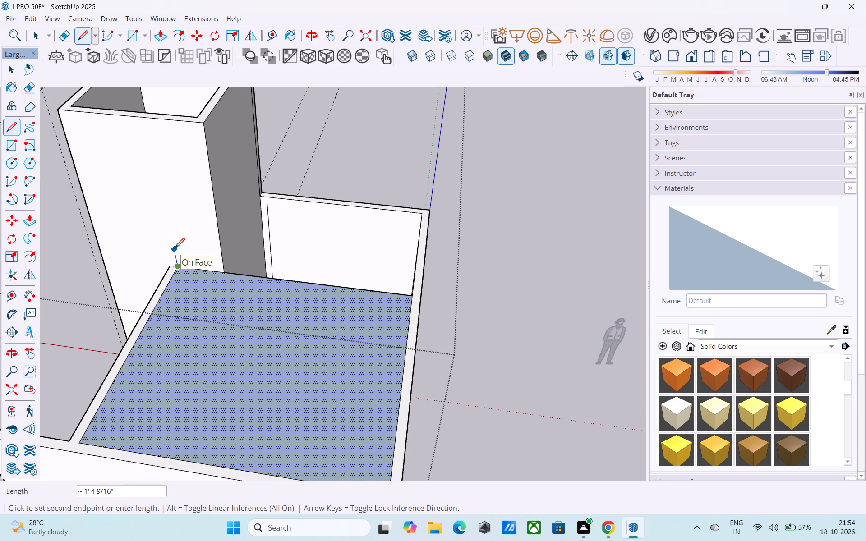
text(6")
key(Return)
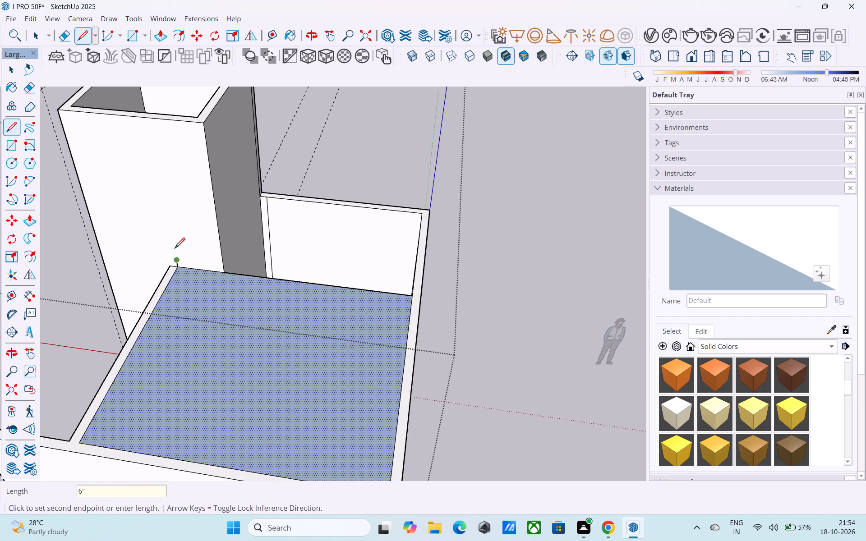
Draw a 6" vertical line up from the cover rectangle's diagonally opposite corner, where the rear and outer side walls meet.
shift+middle_drag(159, 259, 166, 108)
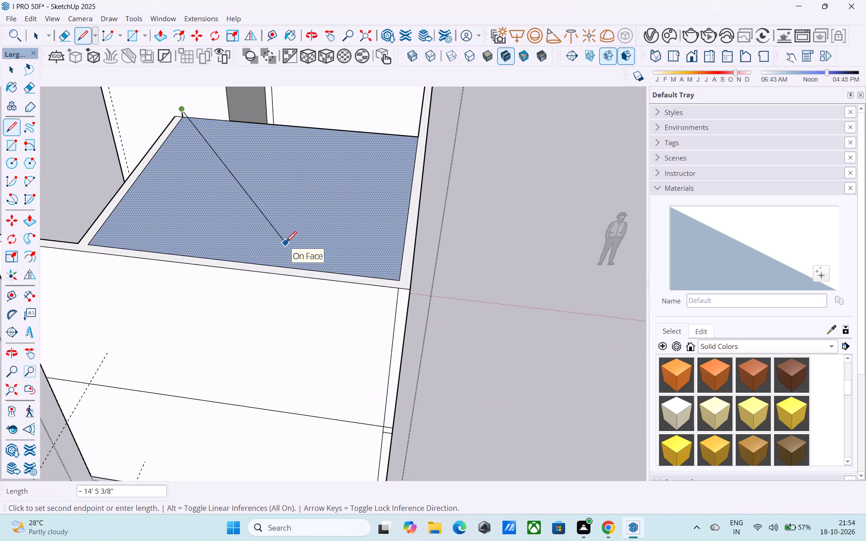
key(l)
click(402, 281)
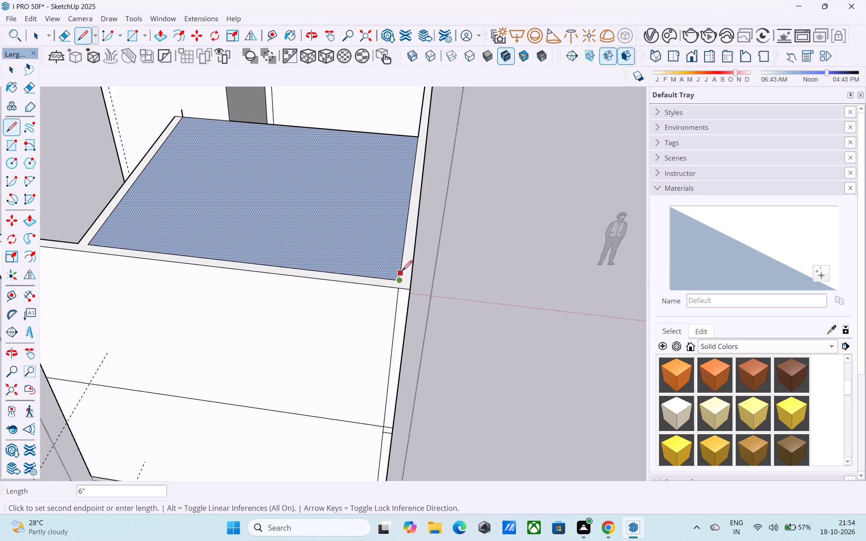
middle_drag(402, 271, 364, 390)
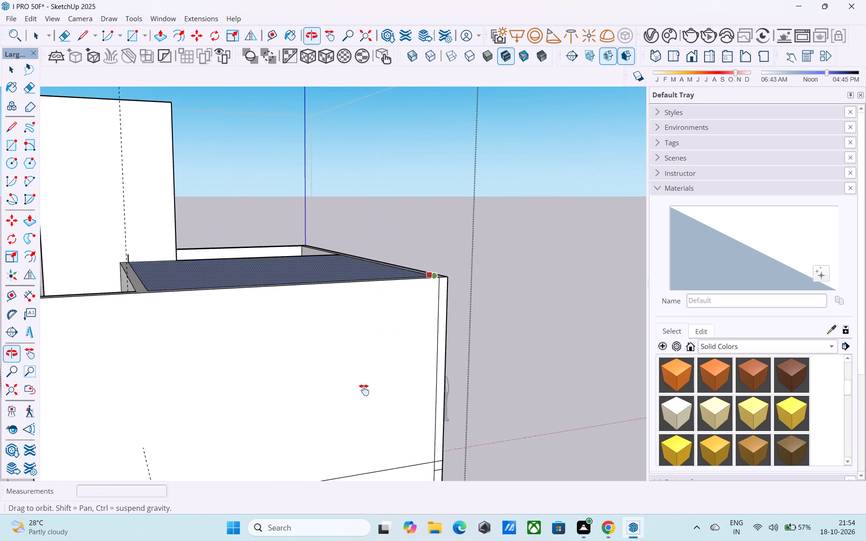
middle_drag(364, 390, 412, 407)
middle_drag(536, 304, 510, 341)
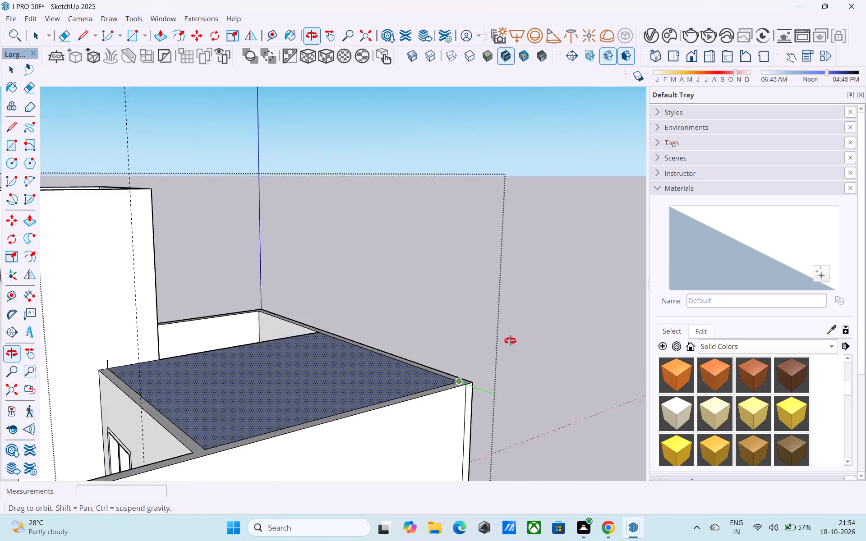
middle_drag(510, 341, 516, 335)
scroll(513, 337, up, 2)
middle_drag(489, 345, 483, 337)
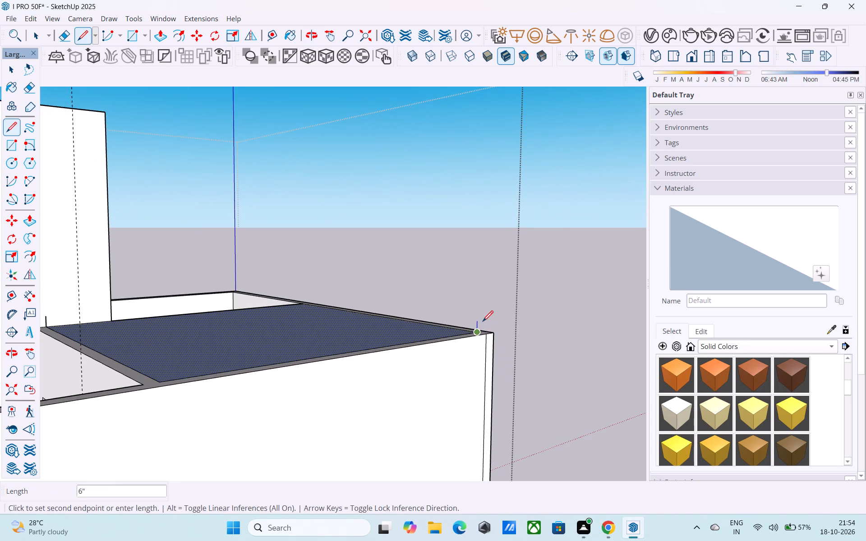
key(6)
key(shift+quotedbl)
key(Return)
Draw a 14' 6" by 13' rectangle between the tops of the two vertical lines as the roof slab's top face.
key(r)
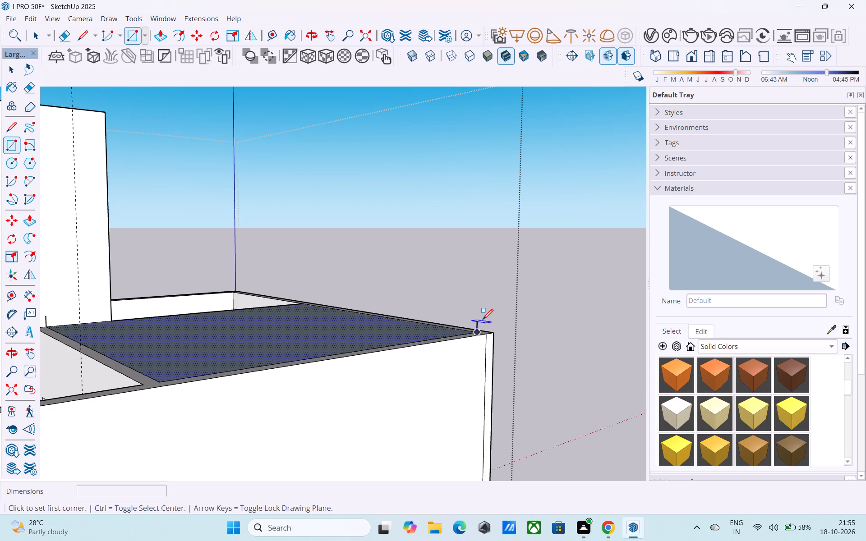
click(475, 323)
scroll(472, 324, down, 1)
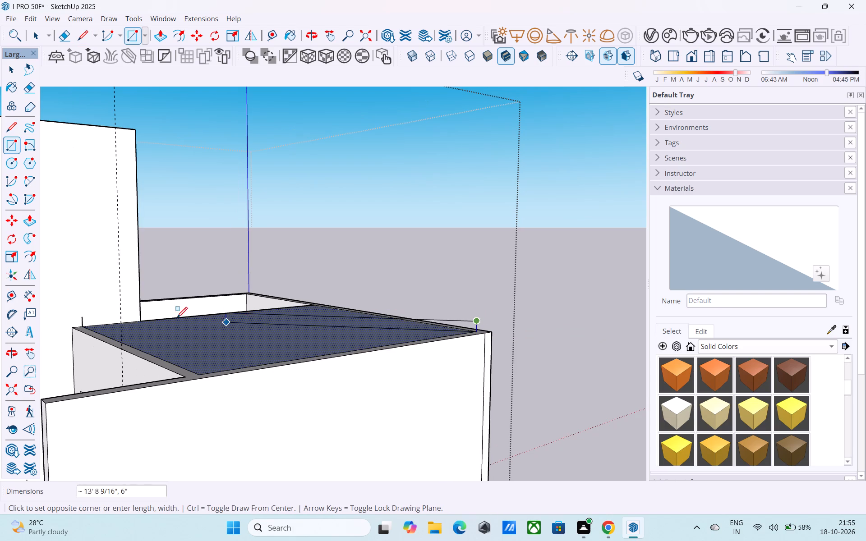
shift+middle_drag(56, 316, 125, 314)
scroll(126, 314, up, 4)
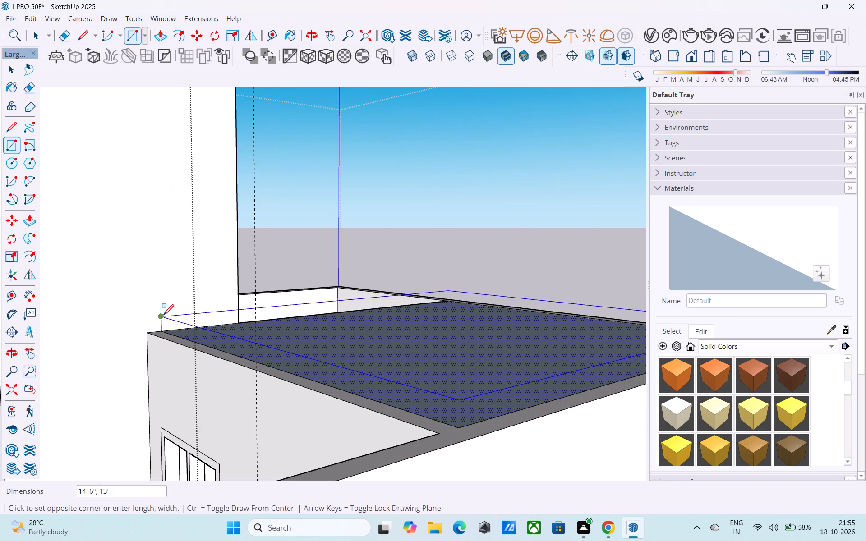
click(163, 316)
Draw the slab's vertical edge at its front outer corner, joining the lower cover face to the upper rectangle.
scroll(162, 316, down, 1)
shift+middle_drag(162, 316, 123, 303)
key(l)
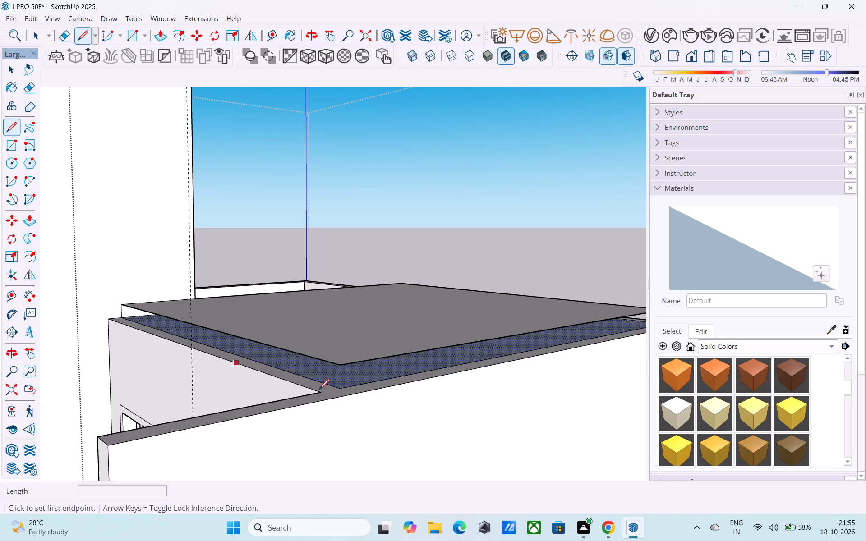
shift+middle_drag(327, 388, 306, 406)
scroll(314, 394, up, 2)
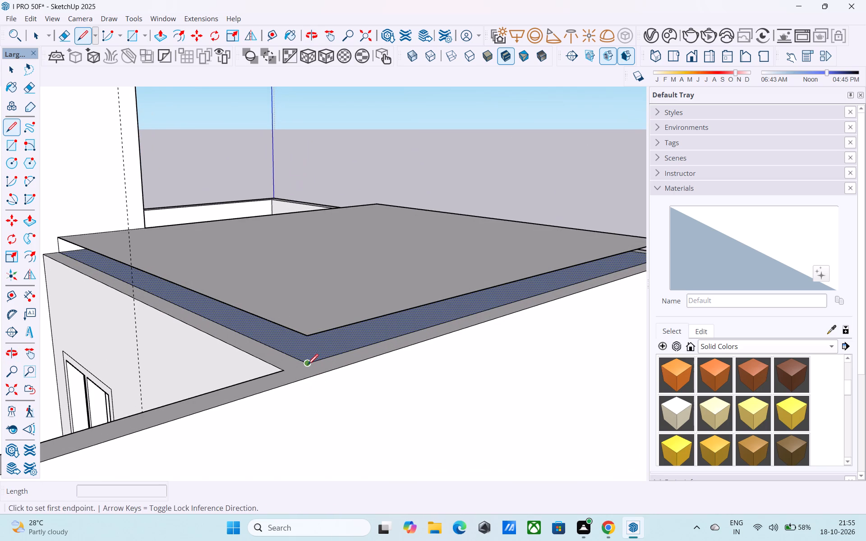
click(309, 363)
click(306, 339)
Draw the slab's last vertical edge at its rear corner beside the open area, joining the lower and upper faces.
scroll(307, 341, down, 3)
middle_drag(336, 372, 50, 381)
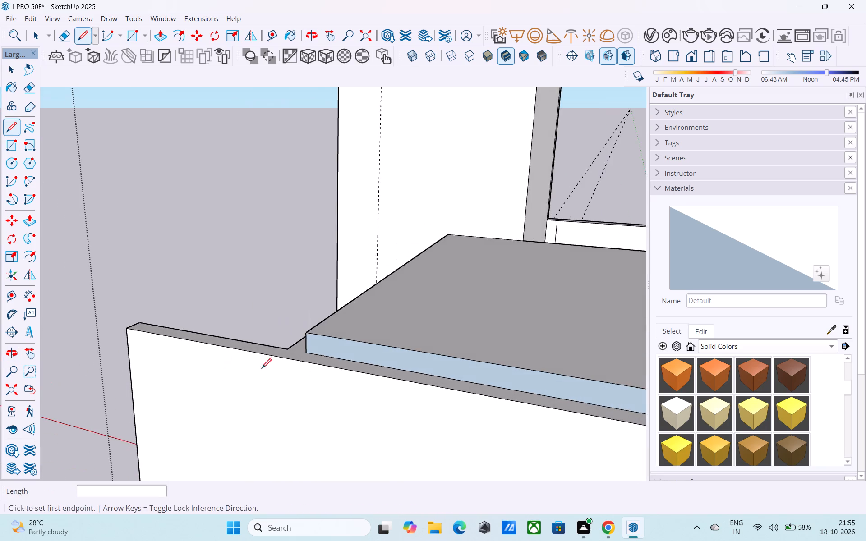
middle_drag(337, 376, 192, 352)
scroll(189, 352, down, 10)
shift+middle_drag(420, 358, 114, 329)
shift+middle_drag(141, 325, 203, 344)
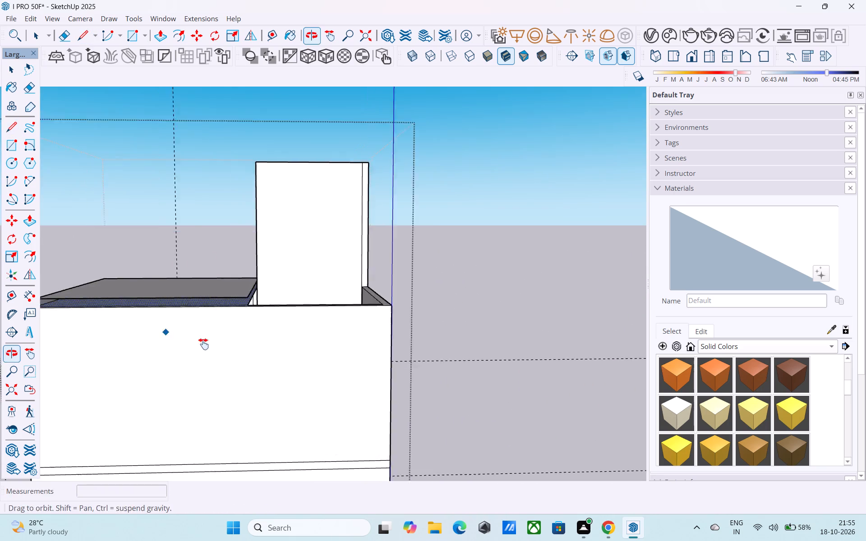
shift+middle_drag(203, 344, 216, 352)
scroll(266, 330, up, 8)
middle_drag(337, 334, 356, 386)
shift+middle_drag(304, 334, 351, 412)
scroll(351, 411, up, 7)
click(290, 317)
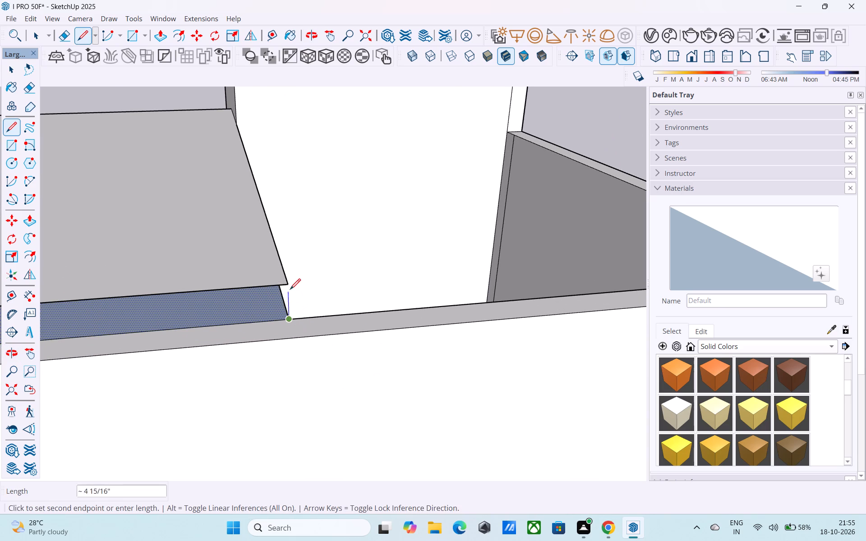
click(287, 289)
Reverse the slab's rear edge face and the edge face overlooking the open area beside the raised block.
shift+middle_drag(299, 303, 232, 276)
scroll(218, 273, down, 5)
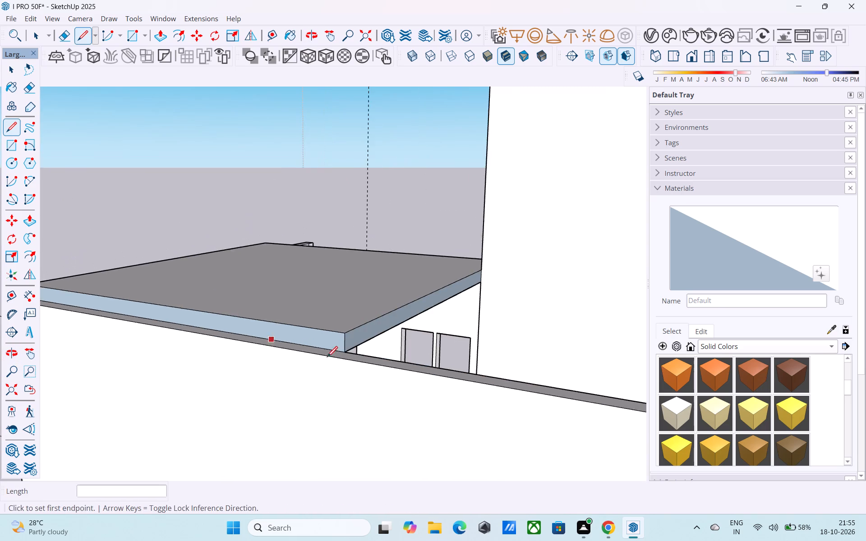
middle_drag(337, 361, 312, 358)
scroll(320, 359, up, 3)
key(space)
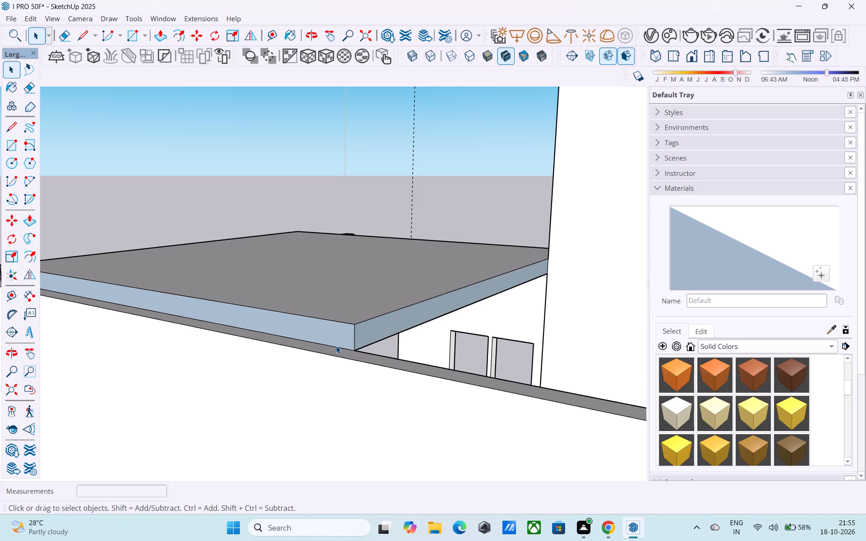
click(335, 340)
right_click(335, 340)
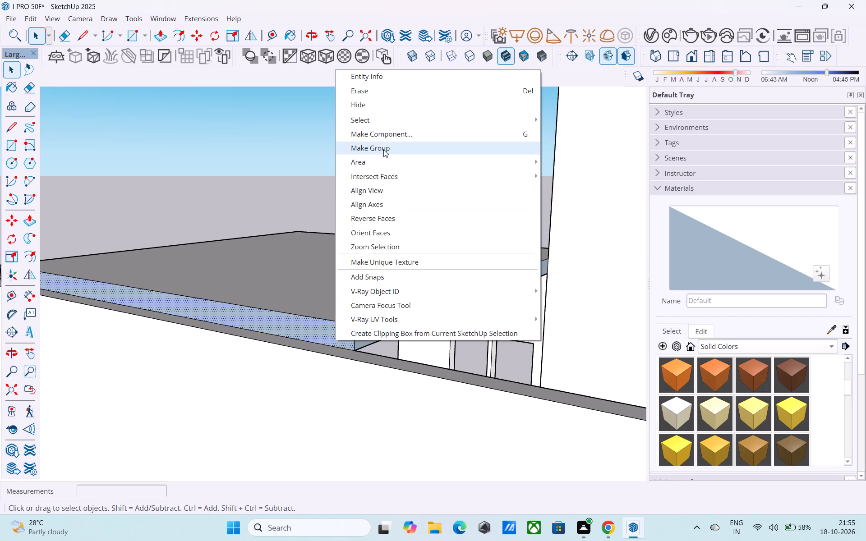
click(387, 215)
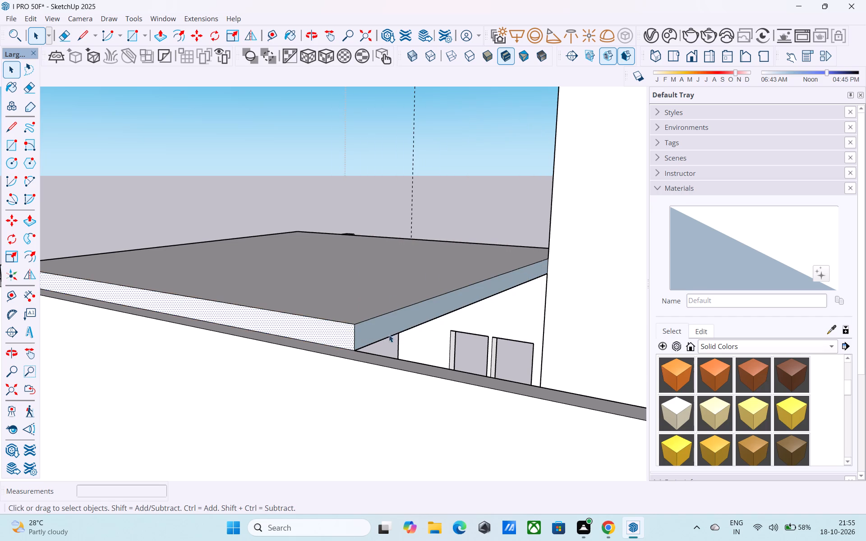
click(389, 326)
right_click(389, 326)
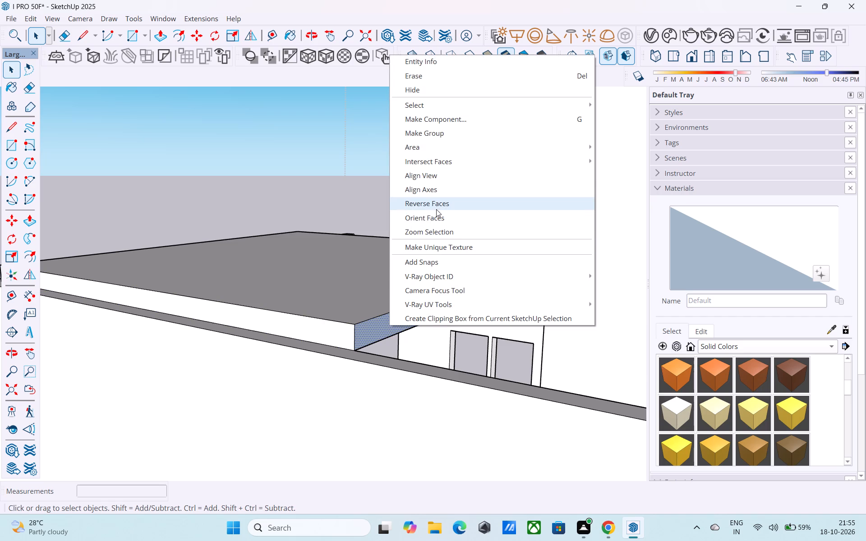
click(438, 202)
Reverse the slab's two remaining edge faces, along the outer side wall and above the recessed front wall.
scroll(437, 202, down, 6)
middle_drag(374, 231, 416, 247)
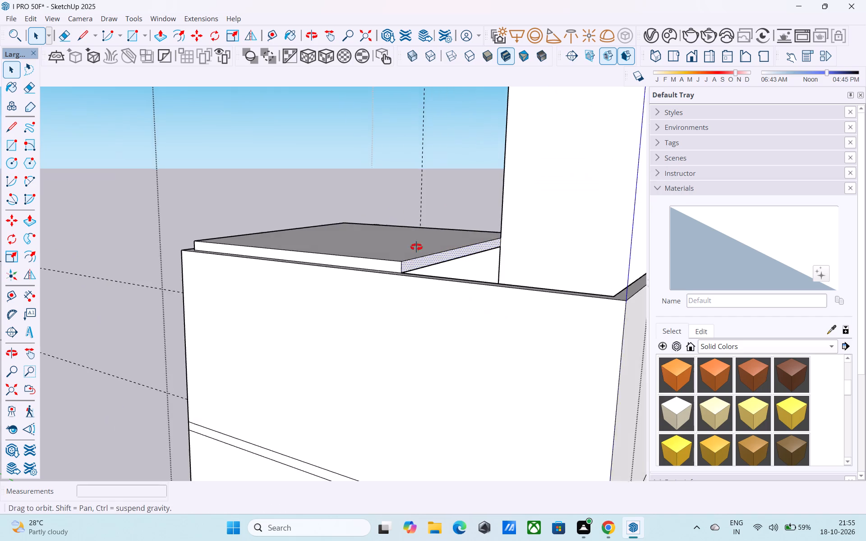
middle_drag(416, 247, 619, 270)
scroll(244, 232, down, 5)
scroll(405, 238, up, 12)
click(393, 260)
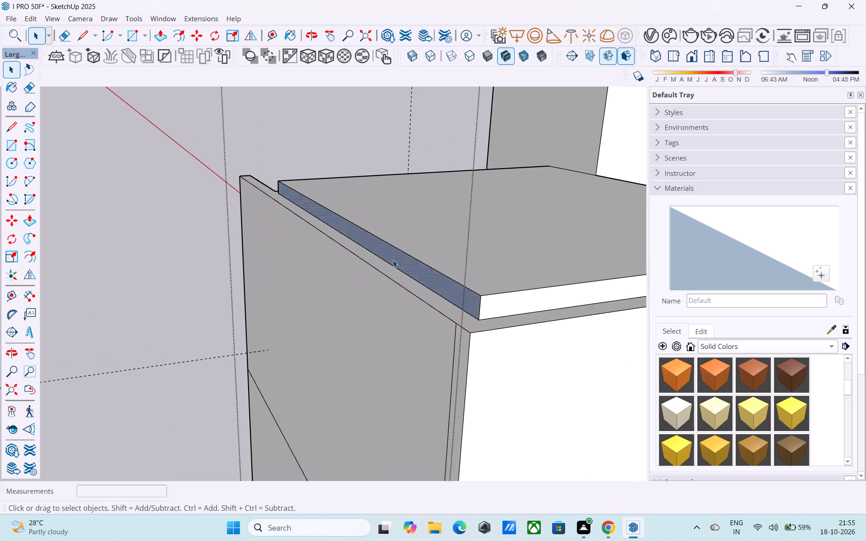
right_click(393, 260)
click(440, 407)
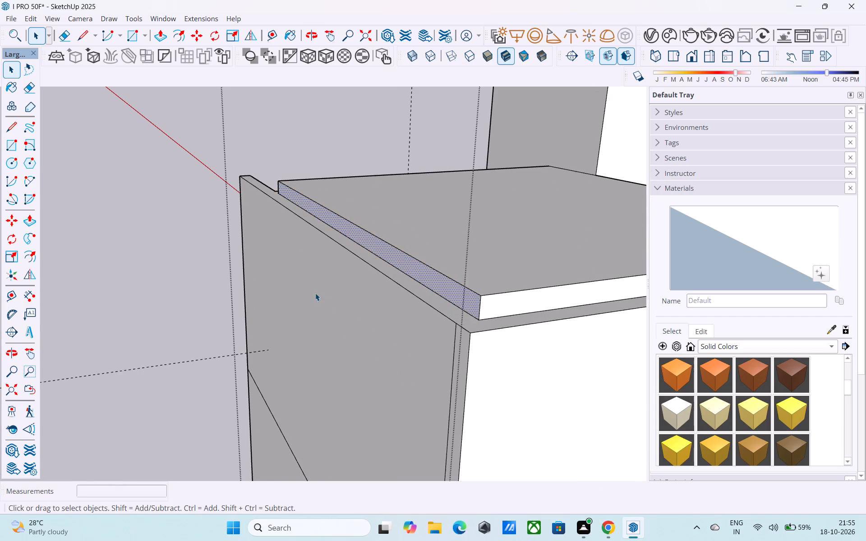
scroll(315, 293, down, 7)
middle_drag(252, 289, 587, 347)
scroll(61, 200, down, 3)
scroll(253, 162, up, 13)
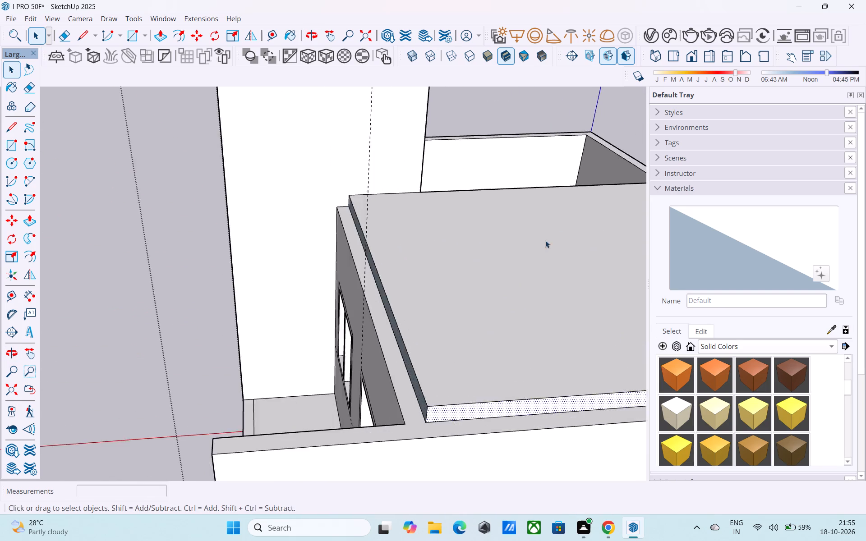
scroll(545, 240, up, 3)
middle_drag(496, 279, 587, 170)
click(484, 303)
right_click(483, 303)
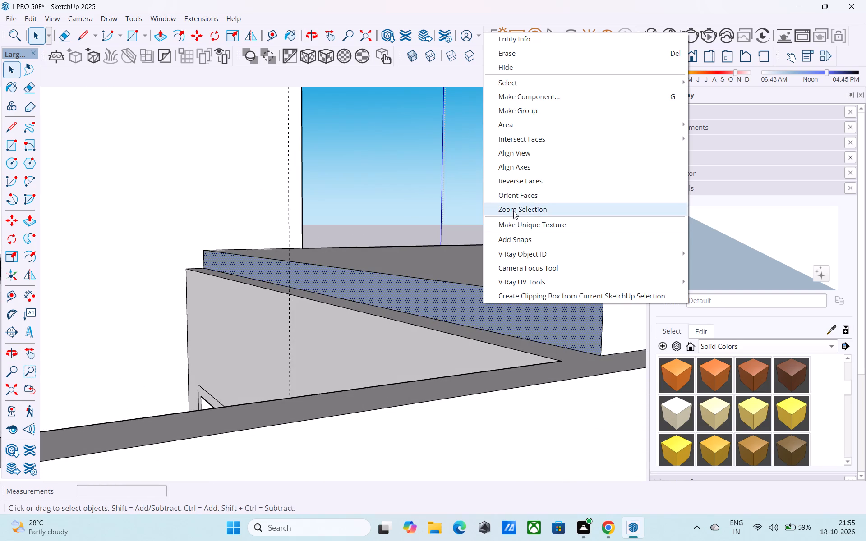
click(517, 185)
Push/Pull the slab's outer side face out 6" to the outer face of the side wall.
scroll(216, 269, down, 14)
middle_drag(177, 301, 328, 333)
scroll(438, 316, up, 4)
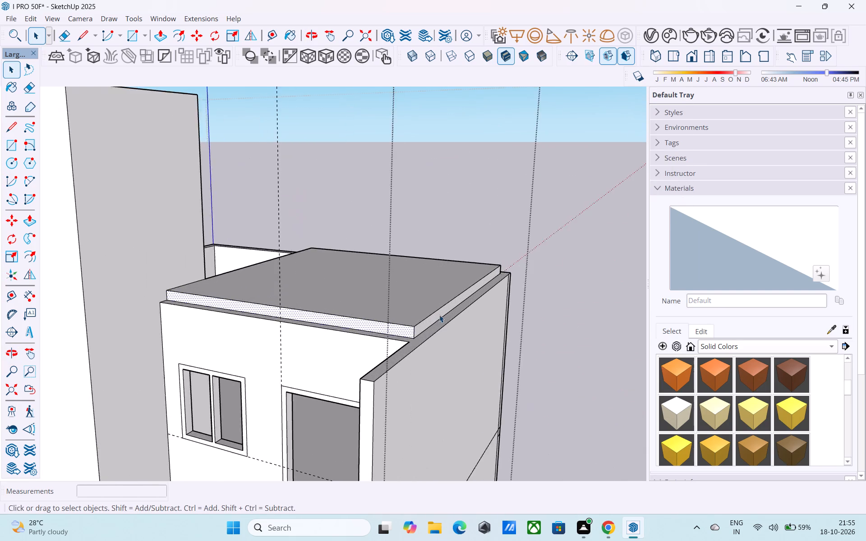
scroll(439, 315, up, 6)
click(430, 320)
key(p)
click(429, 318)
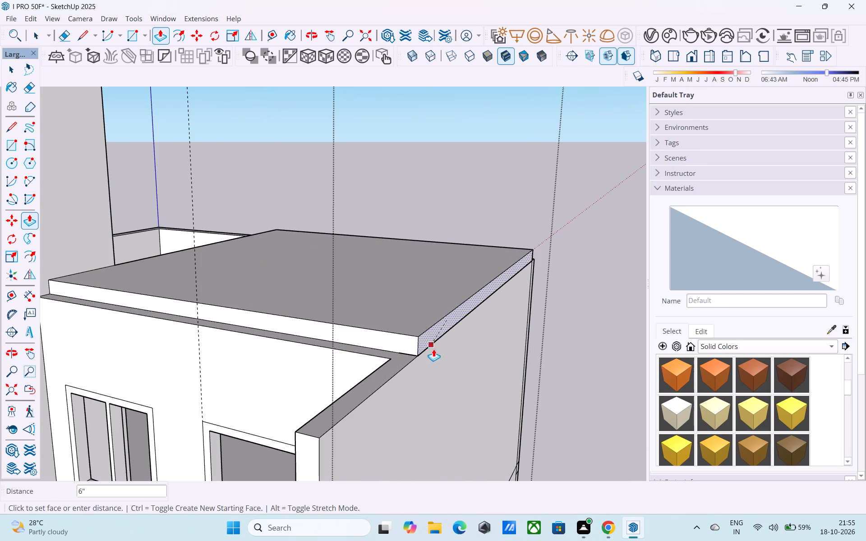
click(433, 349)
Push/Pull the slab's front edge face out 5' over the balcony to the front end of the side wall.
key(space)
click(410, 346)
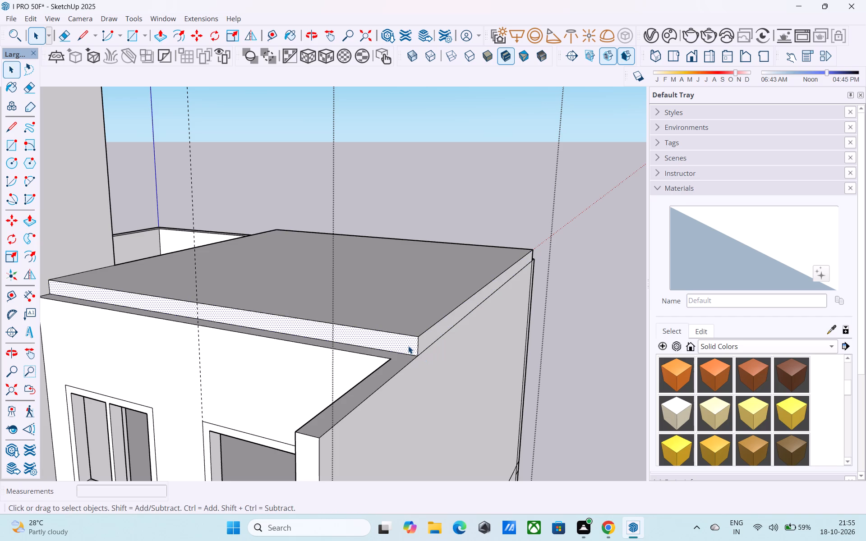
key(p)
click(408, 346)
click(318, 436)
Push/Pull the slab's edge face beside the raised block out over the open area to the outer wall's outer face.
scroll(318, 434, down, 11)
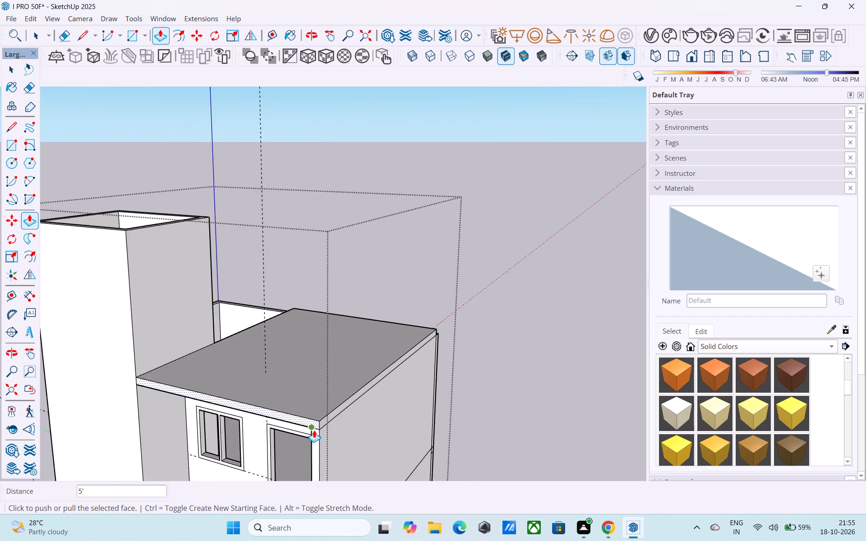
scroll(314, 430, down, 5)
middle_drag(304, 429, 431, 409)
shift+middle_drag(438, 405, 600, 376)
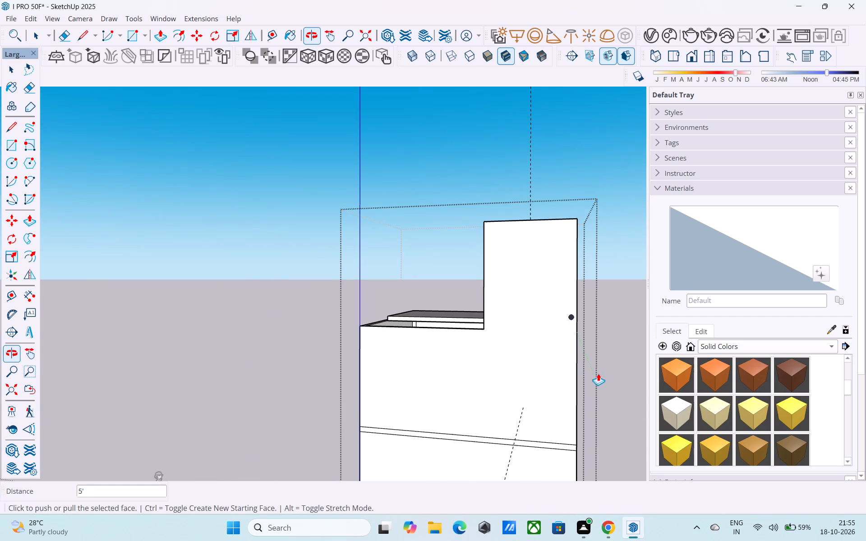
shift+middle_drag(376, 387, 212, 394)
middle_drag(332, 369, 500, 399)
scroll(361, 337, up, 6)
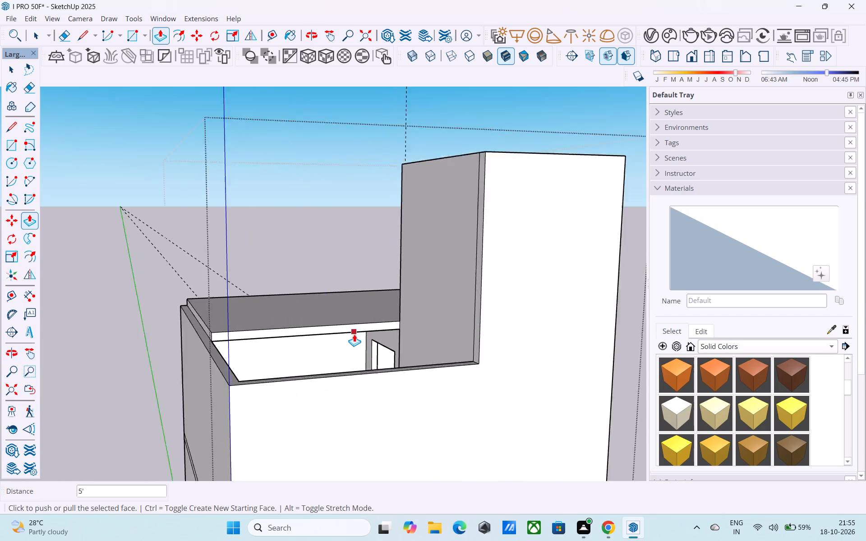
scroll(354, 334, up, 2)
key(space)
click(316, 323)
key(p)
click(316, 324)
scroll(320, 343, down, 4)
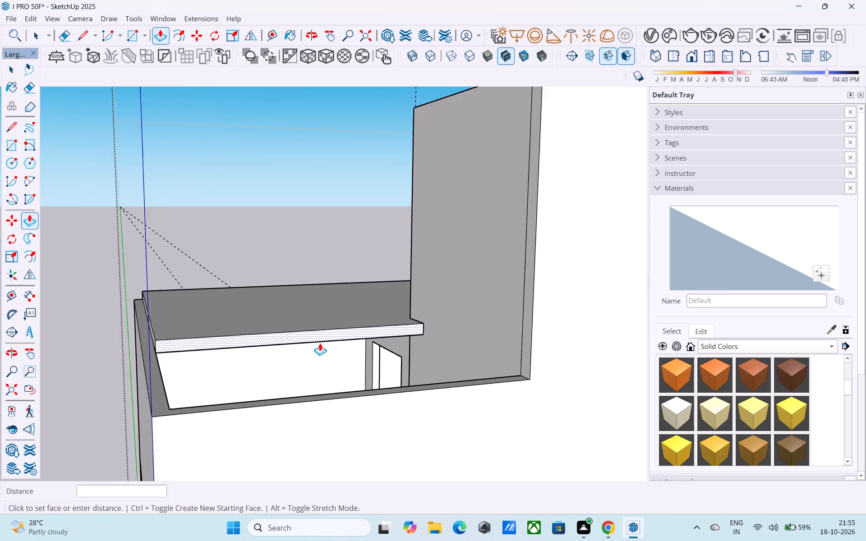
scroll(320, 343, down, 1)
click(320, 392)
Push/Pull the slab's rear edge face out 6" to the outer face of the rear wall.
middle_drag(295, 393, 326, 394)
scroll(262, 382, up, 5)
key(space)
click(249, 384)
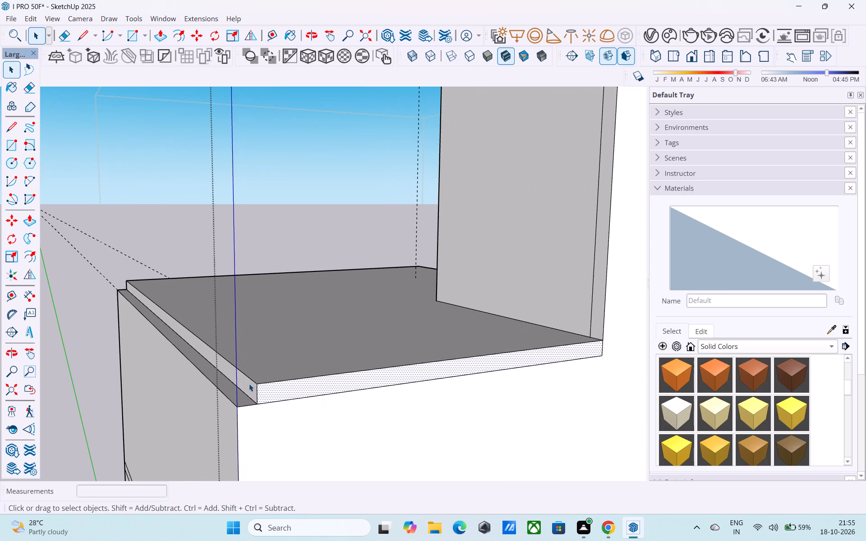
text(OP)
click(249, 384)
click(234, 412)
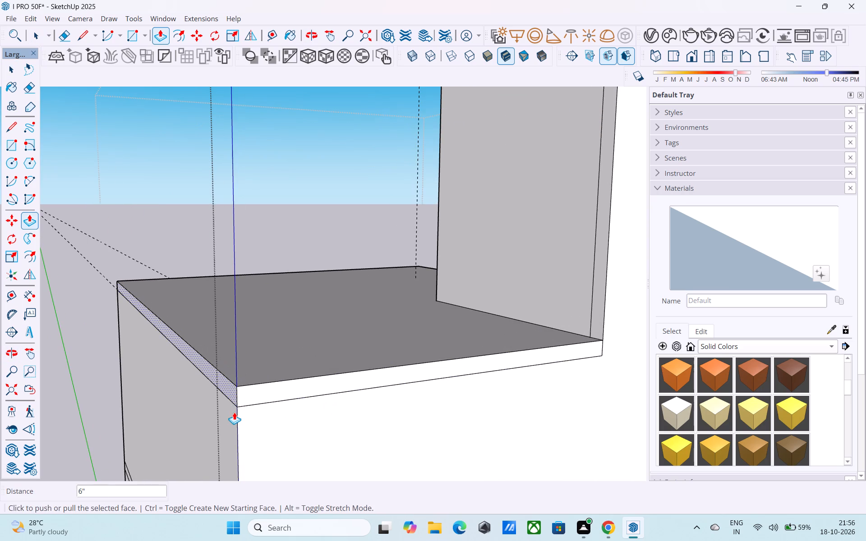
key(space)
Erase the leftover seam line on the roof slab's underside over the balcony, next to the raised block.
scroll(227, 399, down, 1)
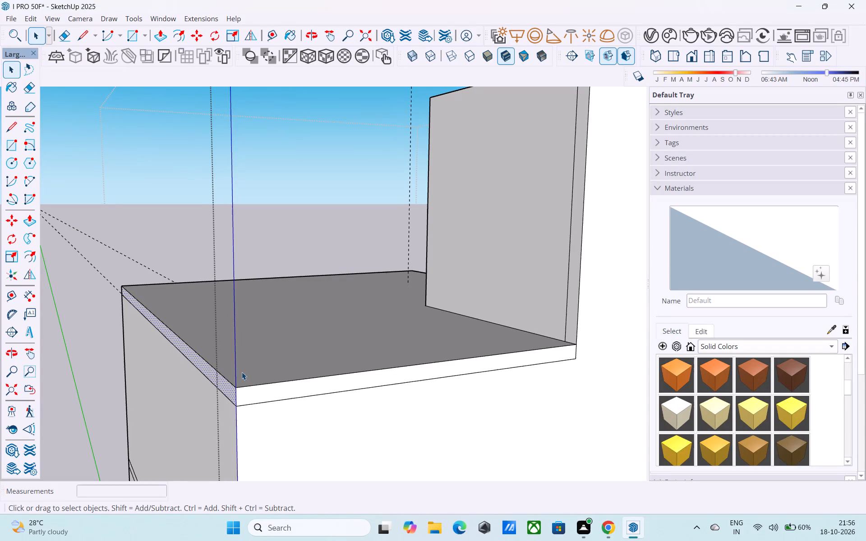
scroll(242, 372, down, 12)
middle_drag(243, 371, 178, 355)
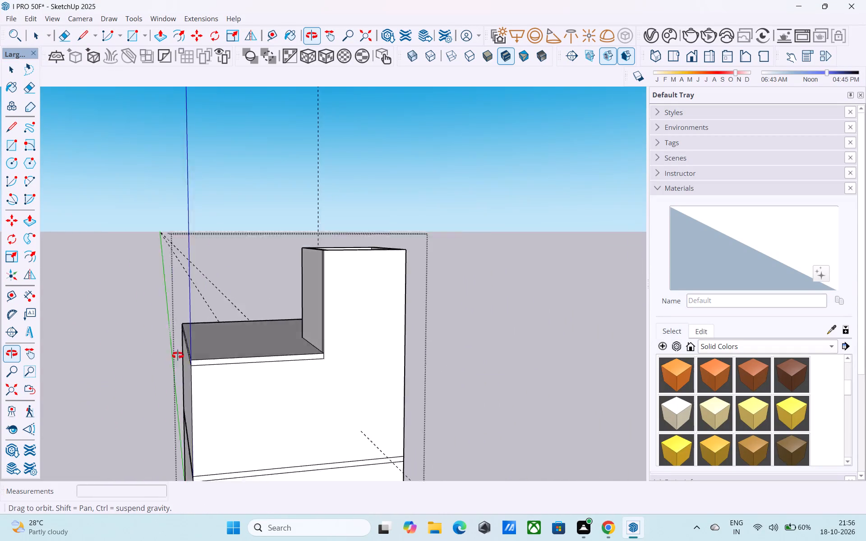
middle_drag(178, 355, 86, 337)
scroll(414, 324, down, 5)
middle_drag(417, 325, 401, 332)
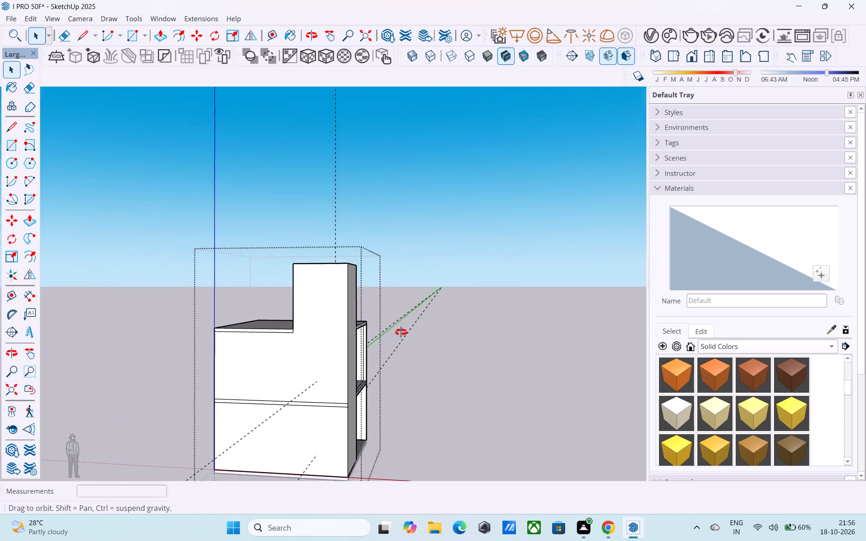
middle_drag(401, 332, 18, 336)
middle_drag(279, 351, 207, 246)
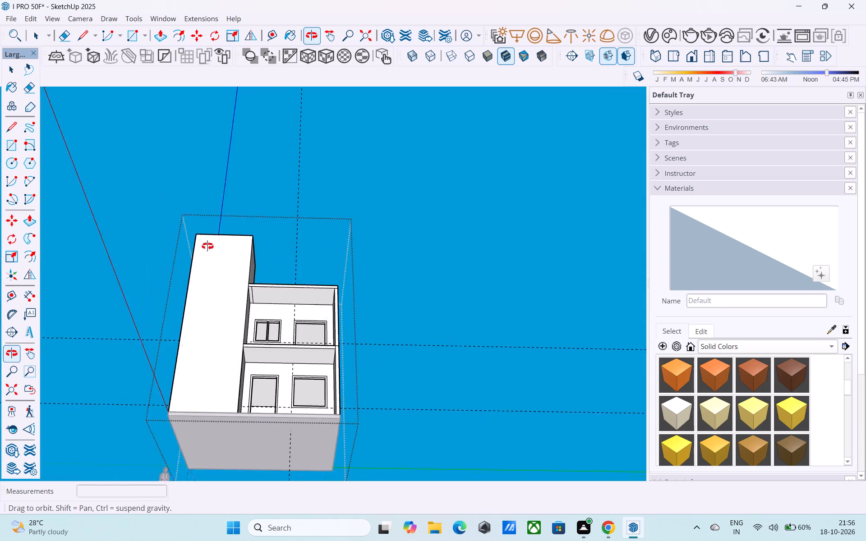
middle_drag(207, 246, 211, 255)
scroll(282, 312, up, 13)
key(e)
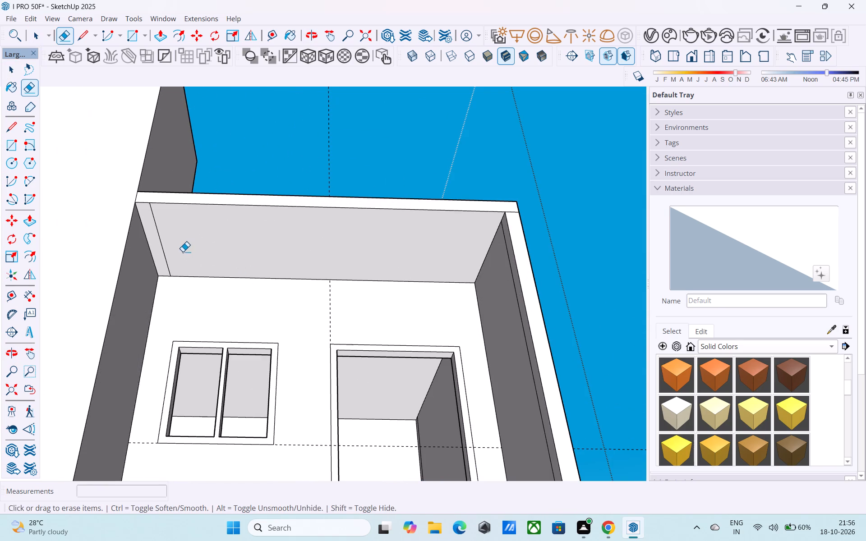
drag(175, 248, 160, 243)
Erase the leftover seam lines where the roof slab's front end meets the side wall above the balcony.
scroll(255, 248, down, 5)
middle_drag(276, 277, 294, 250)
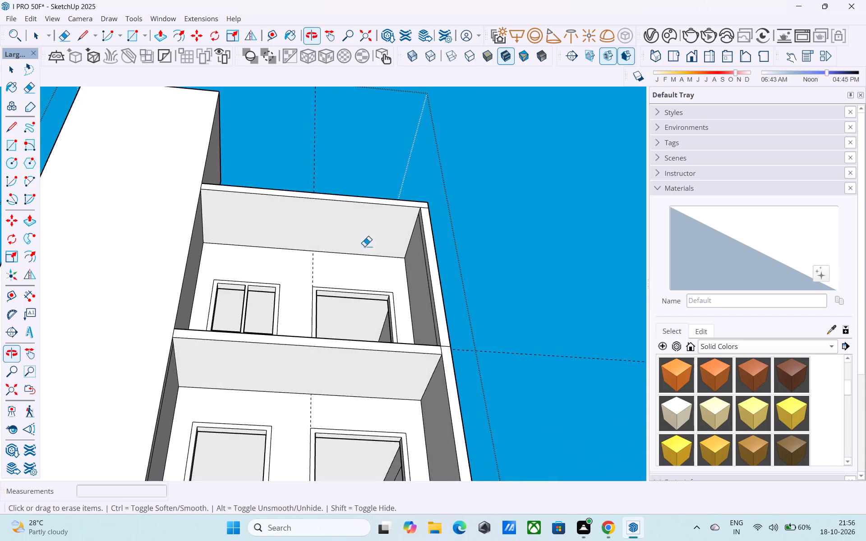
middle_drag(478, 231, 474, 275)
scroll(472, 275, up, 9)
click(387, 220)
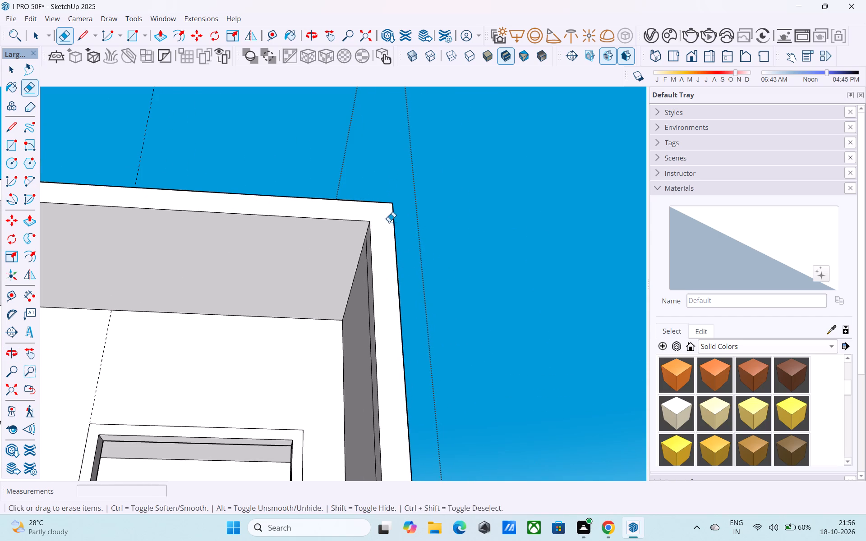
middle_drag(375, 277, 568, 375)
drag(357, 309, 346, 306)
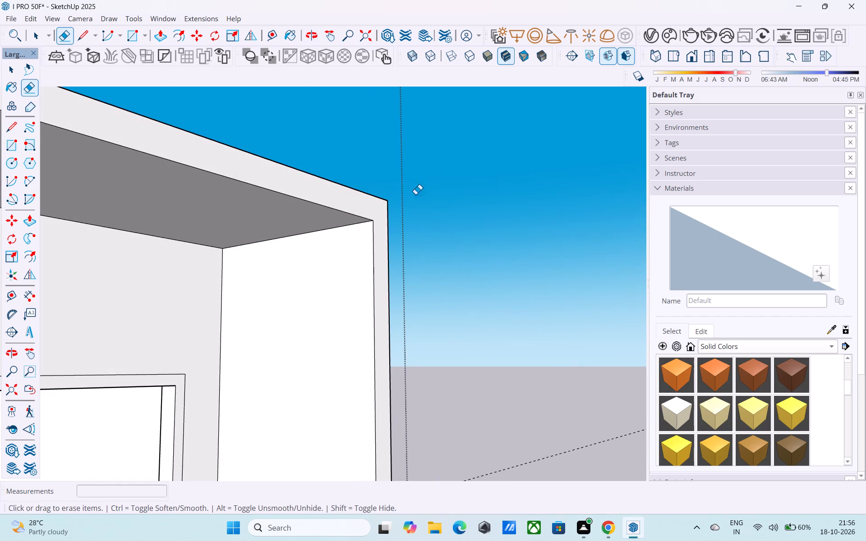
scroll(420, 133, down, 16)
middle_drag(422, 367, 313, 455)
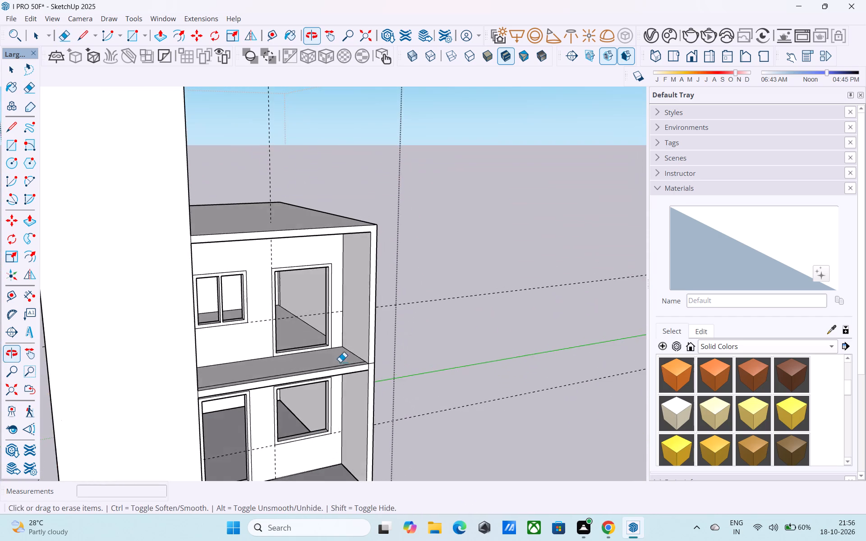
scroll(351, 331, down, 4)
middle_drag(351, 331, 350, 369)
key(space)
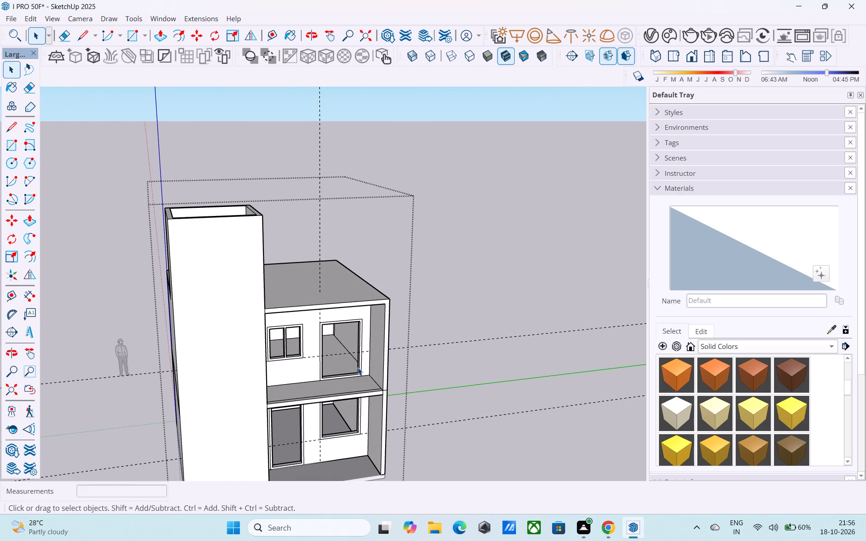
Offset the outline of the roof slab's top face inward by 6".
shift+middle_drag(364, 363, 372, 368)
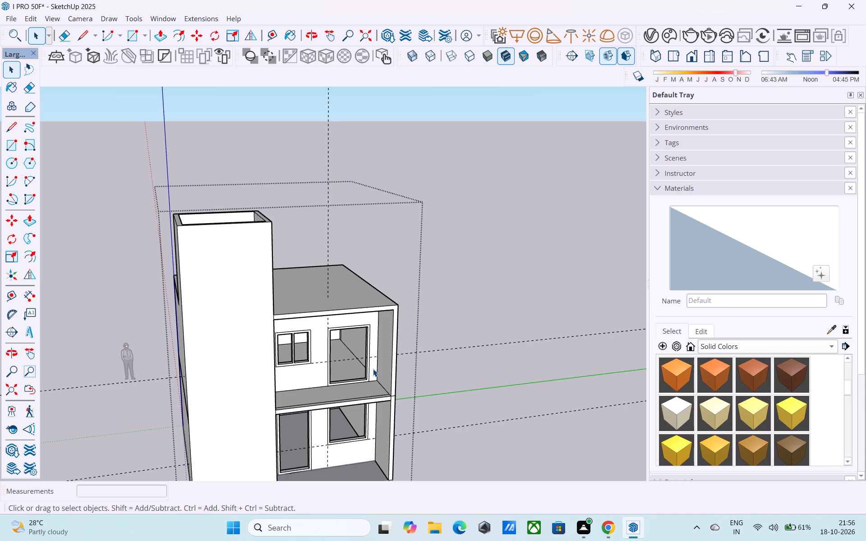
scroll(340, 277, down, 2)
middle_drag(337, 279, 238, 451)
click(323, 325)
scroll(323, 325, up, 7)
key(f)
click(322, 325)
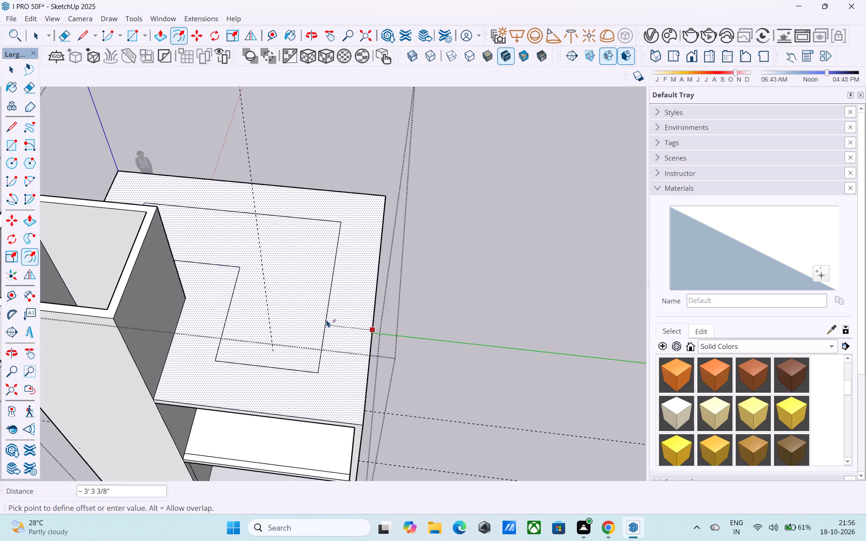
text(6")
key(Return)
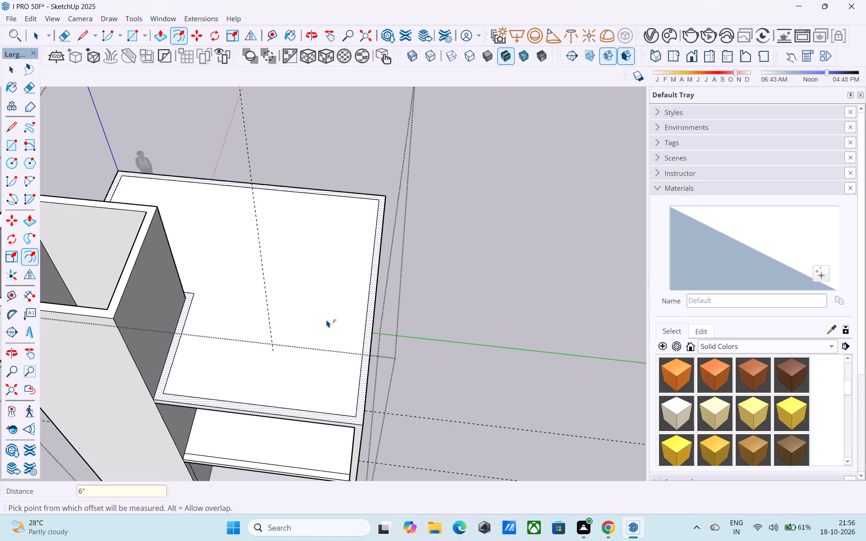
Draw a 6" line from the offset outline's front inner corner across the border strip to the raised block's wall.
scroll(131, 420, up, 1)
key(l)
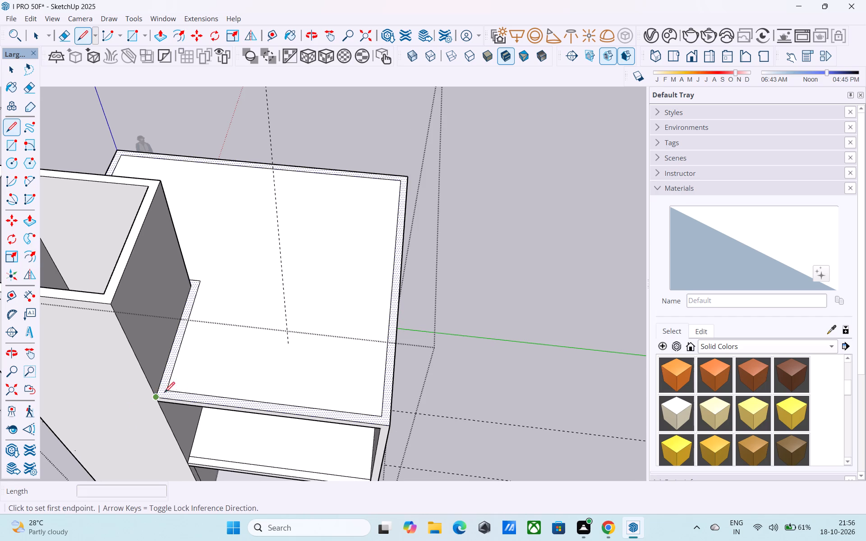
scroll(178, 389, up, 4)
click(166, 390)
click(148, 390)
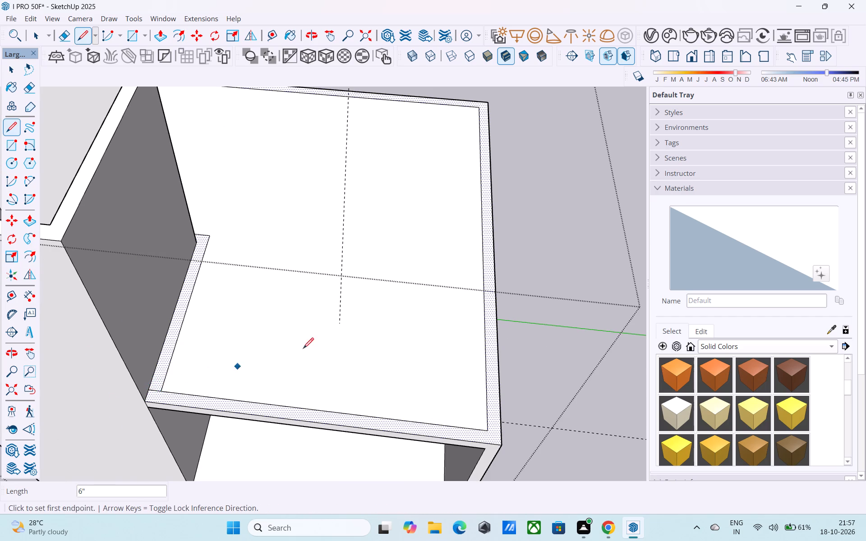
Draw a 6" line across the border strip from the offset outline's corner to the raised block's rear wall base.
scroll(326, 348, down, 9)
middle_drag(334, 370, 675, 316)
middle_drag(528, 352, 643, 342)
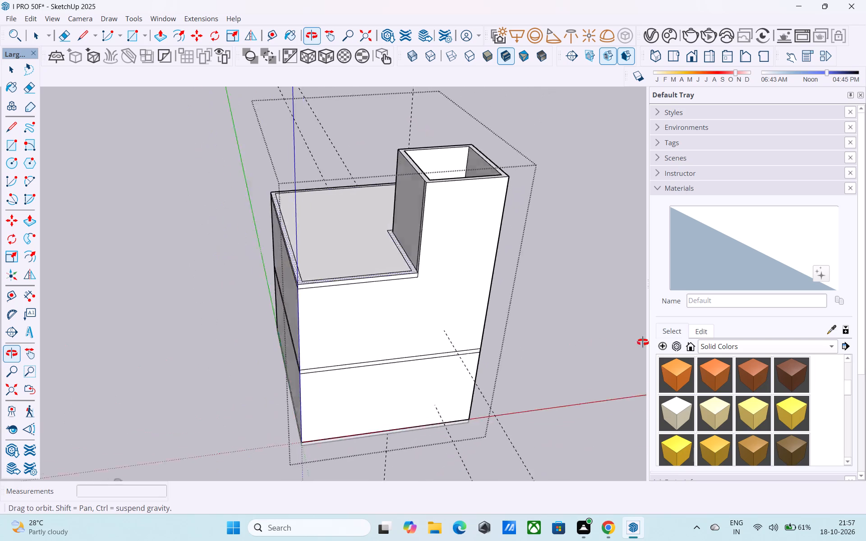
middle_drag(643, 342, 661, 342)
shift+middle_drag(571, 321, 536, 360)
middle_drag(425, 358, 472, 387)
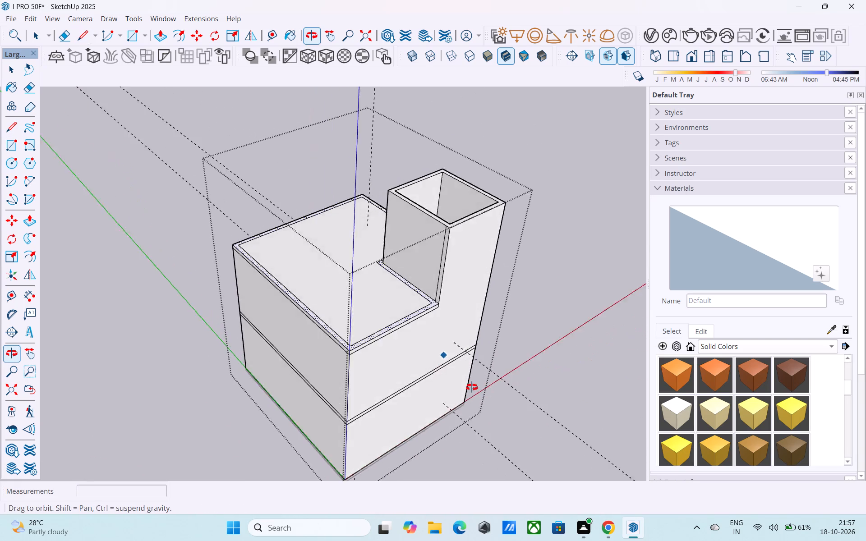
middle_drag(472, 387, 538, 378)
middle_drag(445, 361, 556, 380)
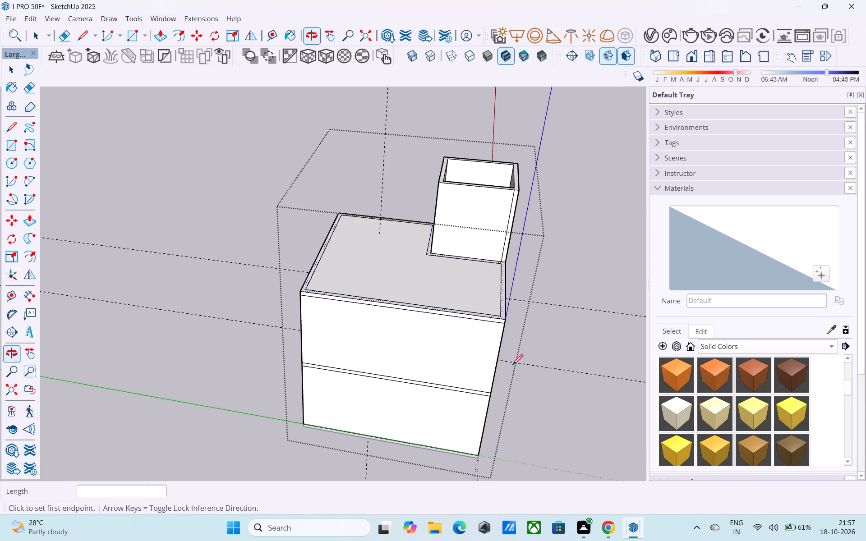
scroll(520, 253, up, 17)
click(488, 284)
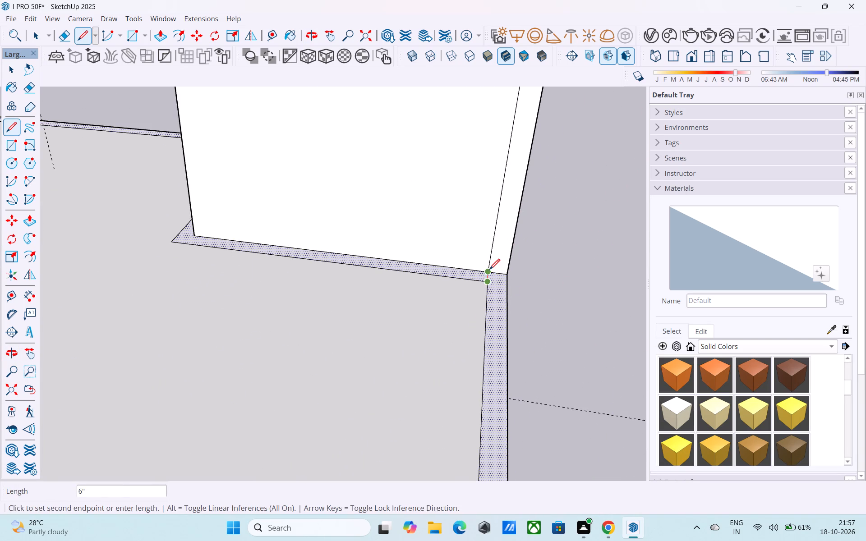
click(489, 270)
Erase the offset edges running along the base of the raised block.
key(e)
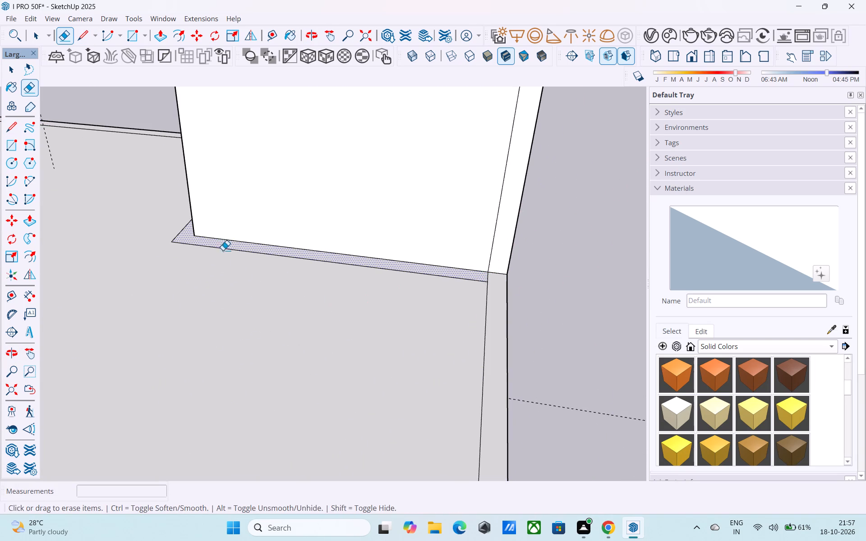
drag(189, 251, 167, 225)
Push/Pull the 6" border strip around the roof slab up 3' to form the parapet wall.
scroll(209, 260, down, 8)
middle_drag(392, 248, 544, 210)
scroll(533, 215, down, 5)
middle_drag(284, 309, 500, 315)
shift+middle_drag(500, 314, 441, 367)
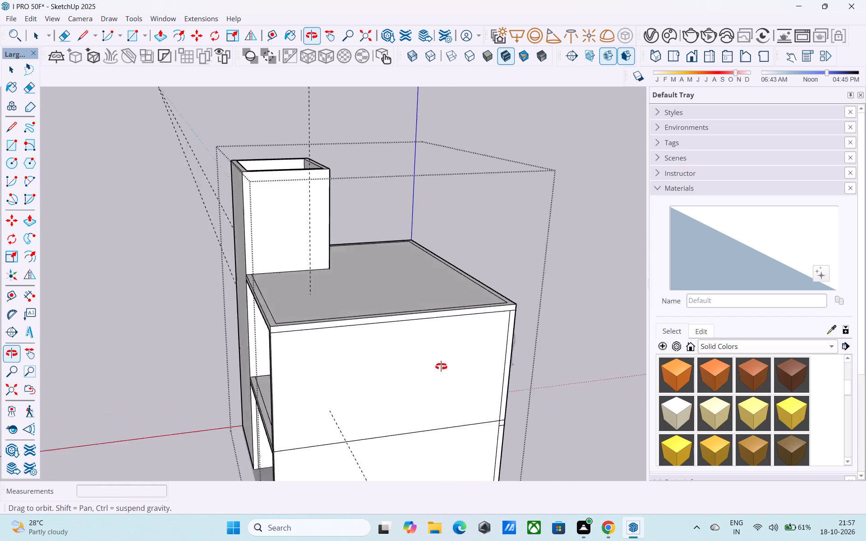
shift+middle_drag(441, 367, 453, 378)
scroll(452, 380, up, 5)
scroll(462, 374, down, 5)
middle_drag(456, 371, 575, 391)
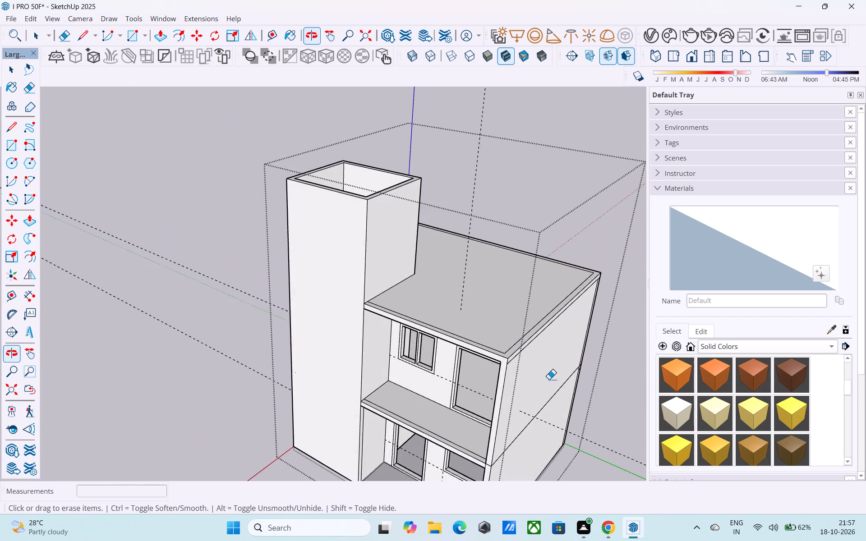
scroll(516, 357, down, 6)
shift+middle_drag(478, 332, 547, 405)
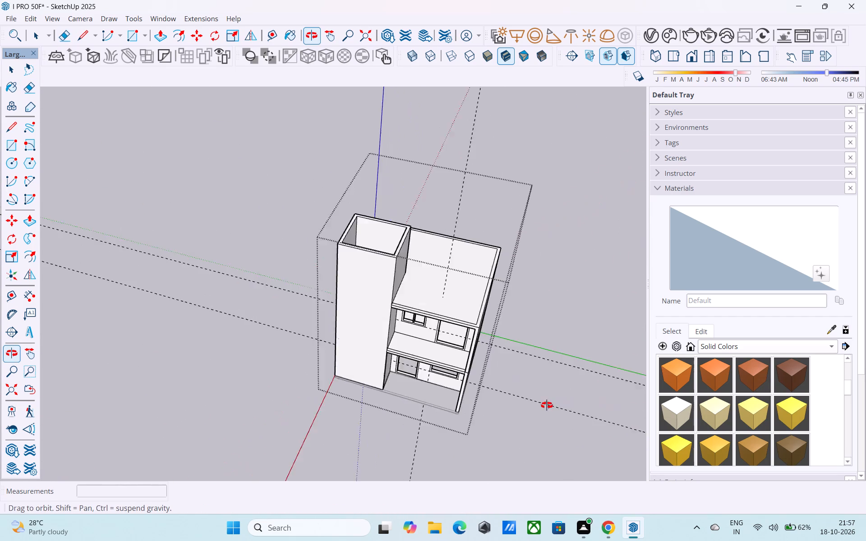
shift+middle_drag(547, 405, 554, 430)
scroll(489, 319, up, 13)
key(space)
click(477, 320)
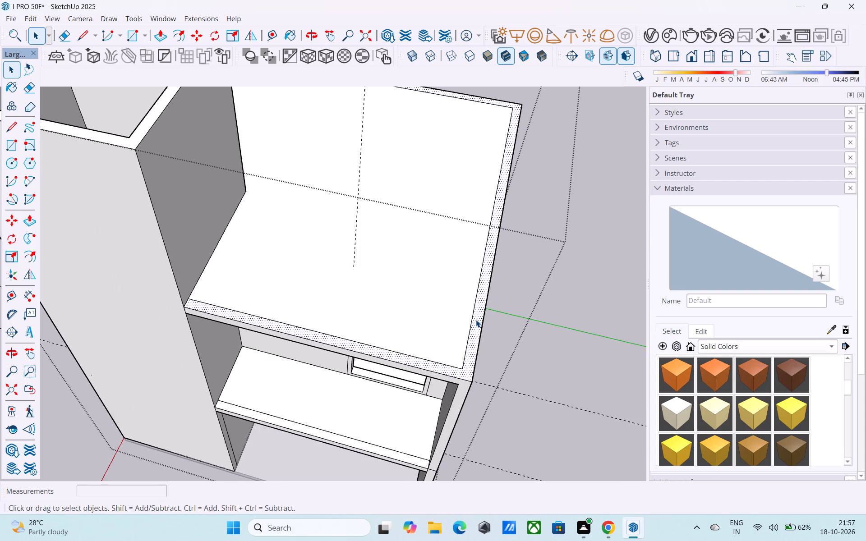
click(476, 320)
key(p)
click(479, 321)
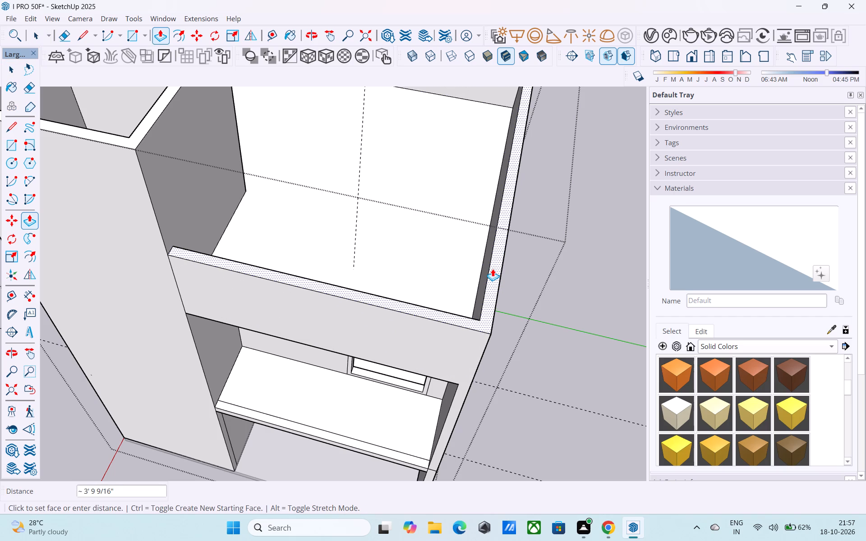
text(3')
key(Return)
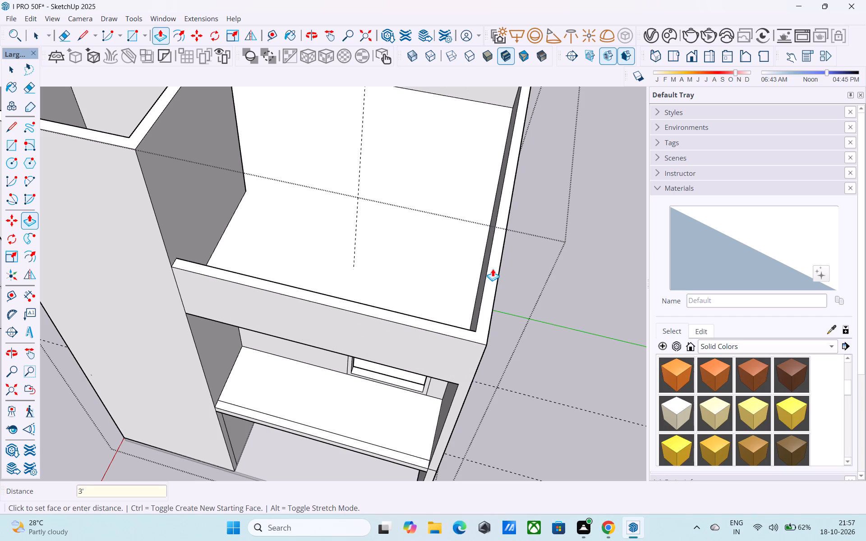
Draw a 6" line across the side wall's front end, level with the roof slab's underside.
scroll(493, 269, down, 5)
middle_drag(490, 271, 520, 116)
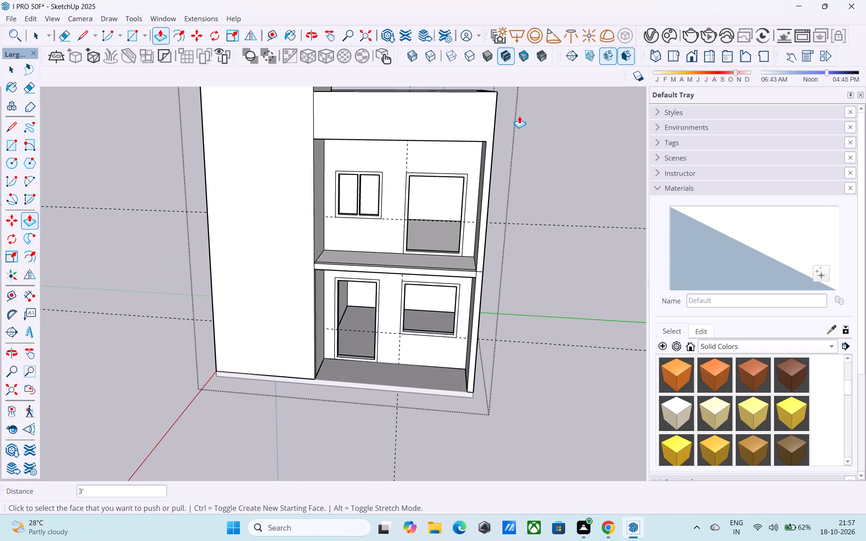
middle_drag(519, 116, 427, 241)
scroll(398, 234, up, 3)
key(space)
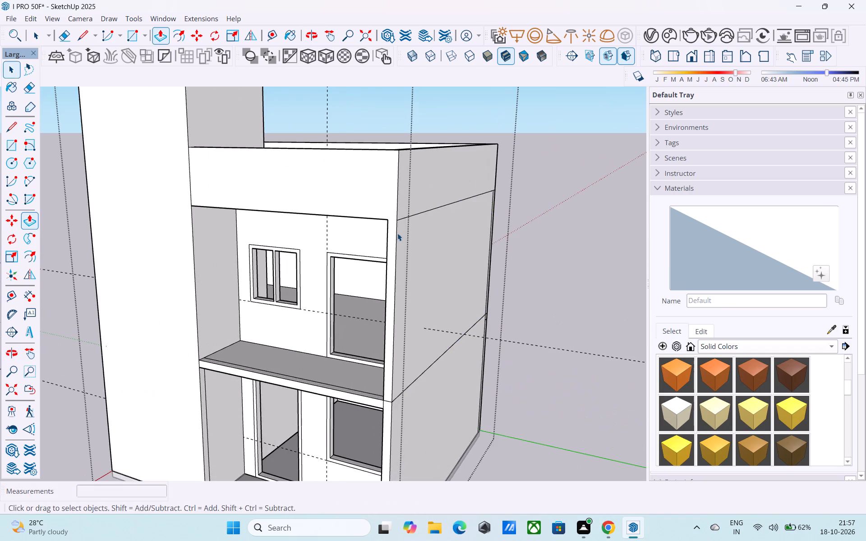
key(l)
scroll(396, 233, up, 3)
click(385, 215)
click(396, 215)
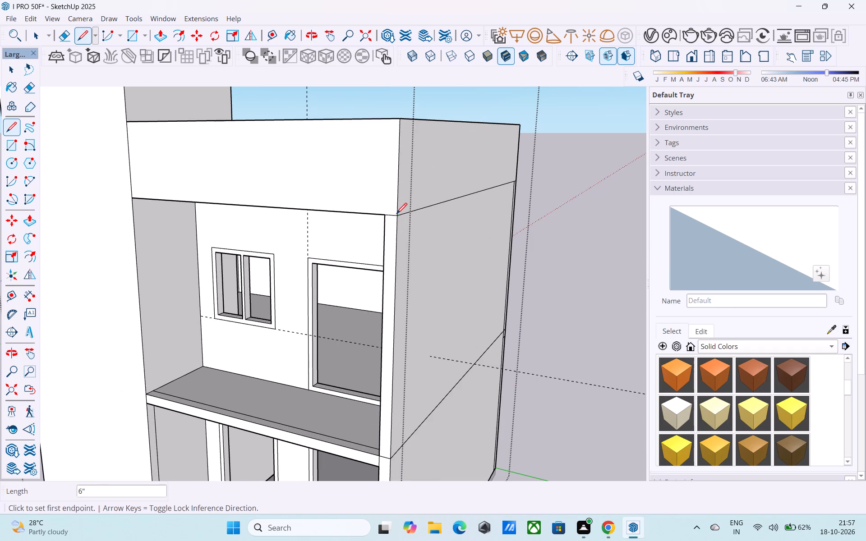
Examine the front facade, the recessed balcony ceilings and the parapet band from below and from above.
key(space)
middle_drag(397, 215, 413, 186)
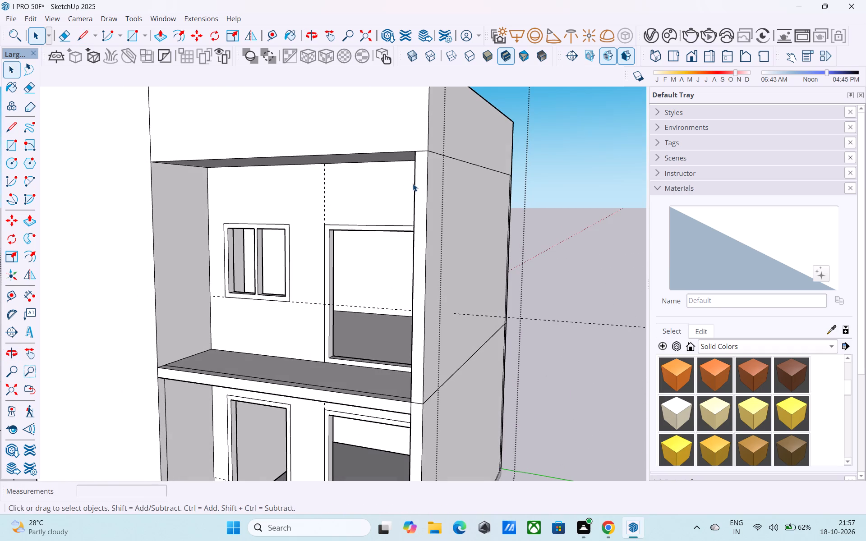
scroll(415, 172, down, 1)
middle_drag(415, 172, 485, 125)
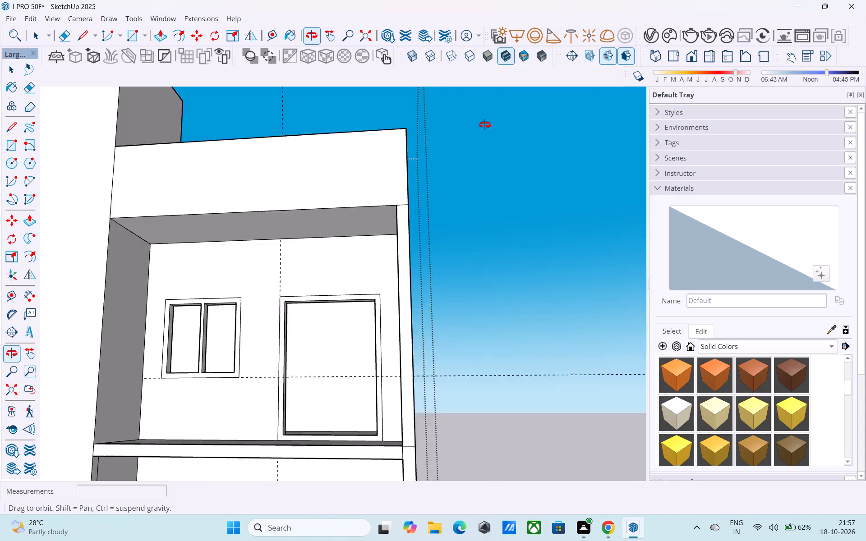
middle_drag(485, 125, 494, 113)
scroll(495, 113, down, 4)
middle_drag(464, 147, 457, 197)
shift+scroll(451, 179, down, 1)
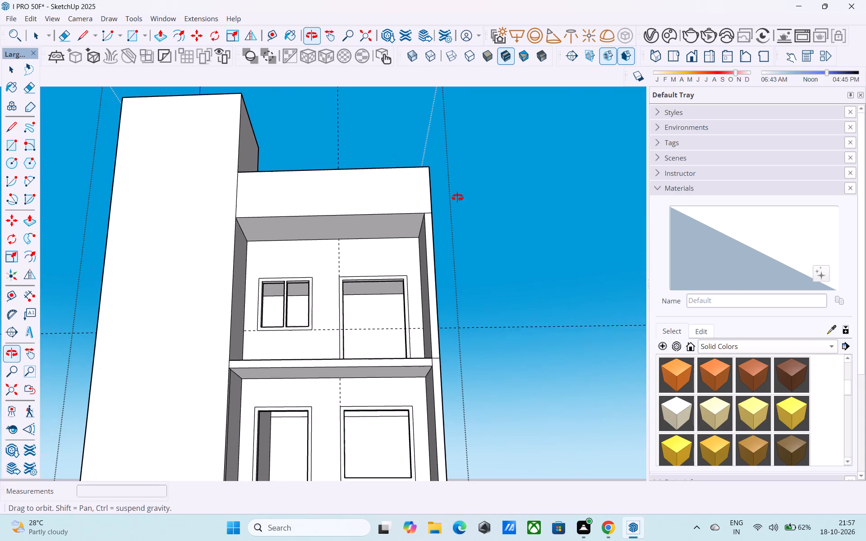
middle_drag(457, 197, 451, 231)
middle_drag(390, 270, 403, 226)
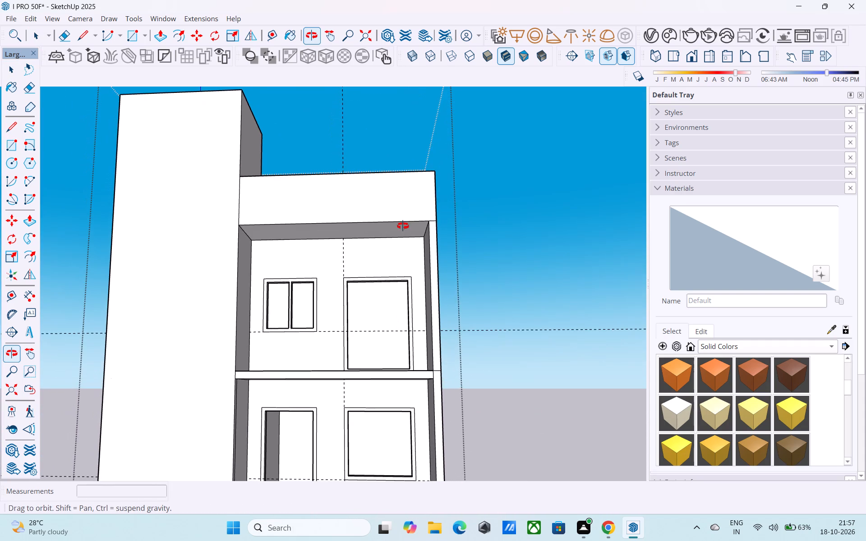
middle_drag(403, 226, 400, 242)
scroll(394, 254, up, 5)
middle_drag(397, 253, 387, 249)
scroll(387, 250, down, 2)
middle_drag(387, 269, 368, 192)
Copy the front parapet face's bottom edge, including the short segment over the side wall, 9" upward.
scroll(372, 203, up, 2)
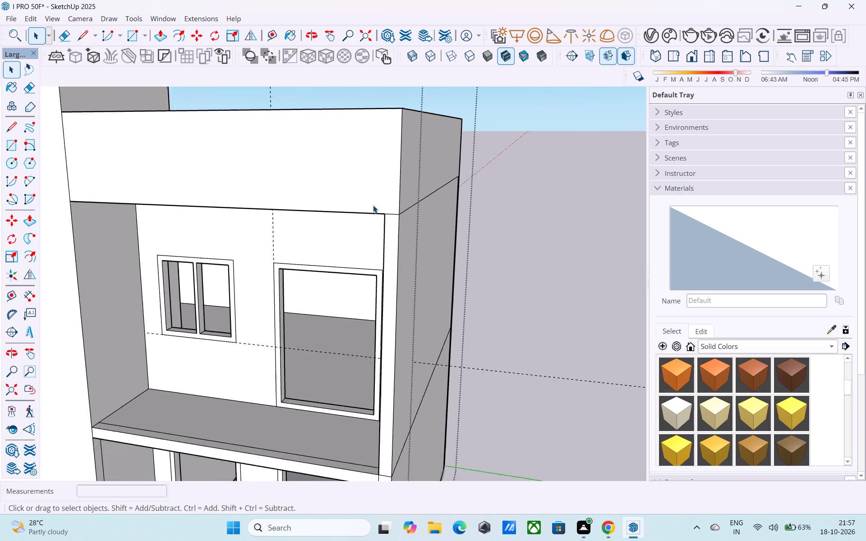
scroll(373, 205, up, 4)
click(392, 214)
click(393, 216)
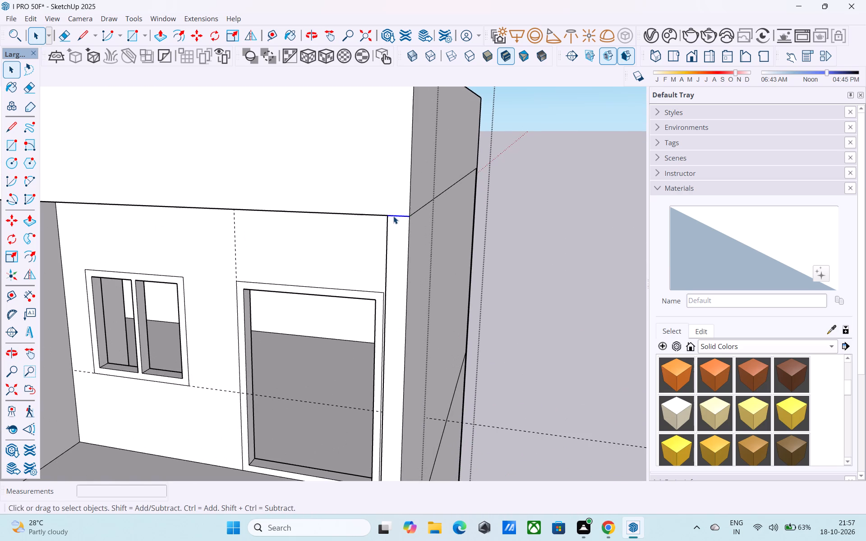
shift+click(380, 215)
shift+scroll(380, 215, down, 2)
shift+middle_drag(380, 215, 433, 209)
shift+scroll(437, 205, down, 3)
shift+middle_drag(437, 205, 433, 199)
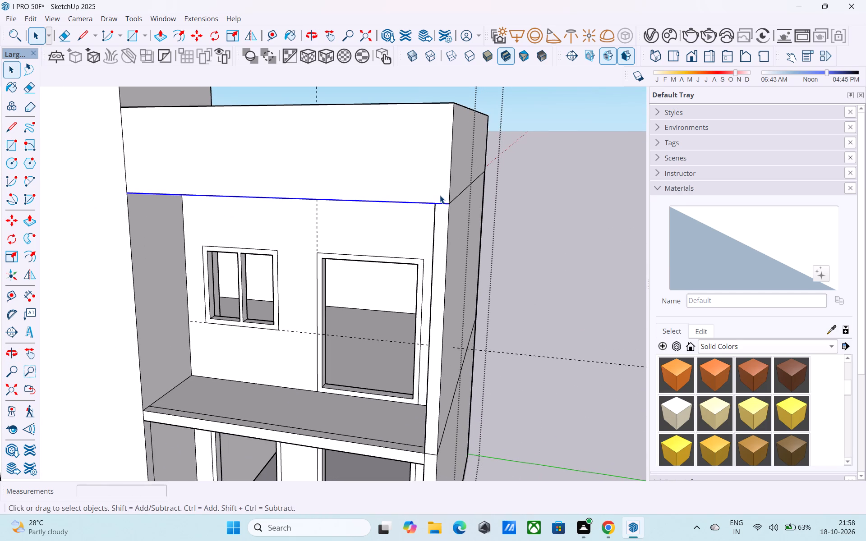
key(m)
click(450, 202)
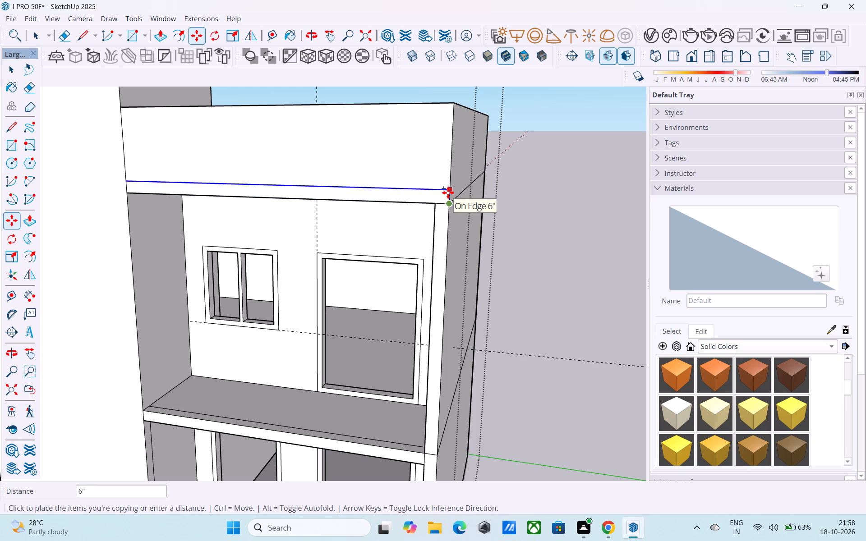
text(1.)
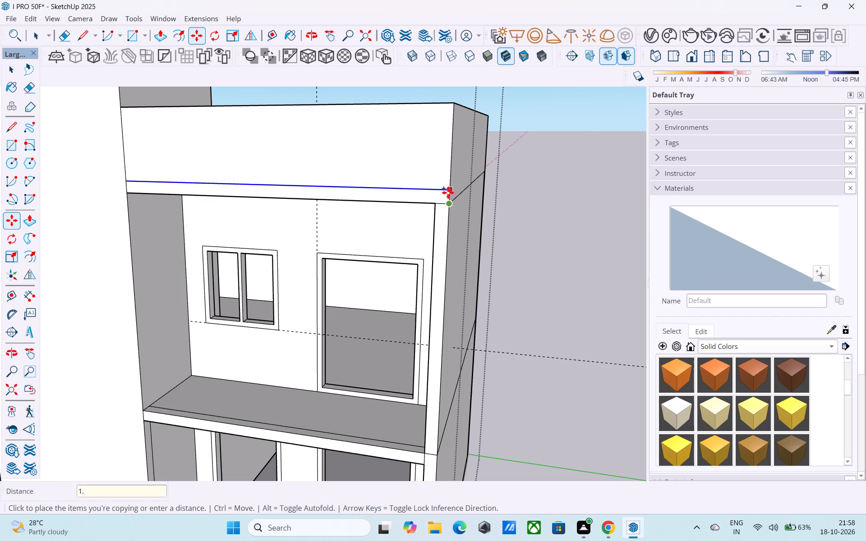
key(BackSpace)
key(BackSpace)
key(BackSpace)
text(9")
key(Return)
key(space)
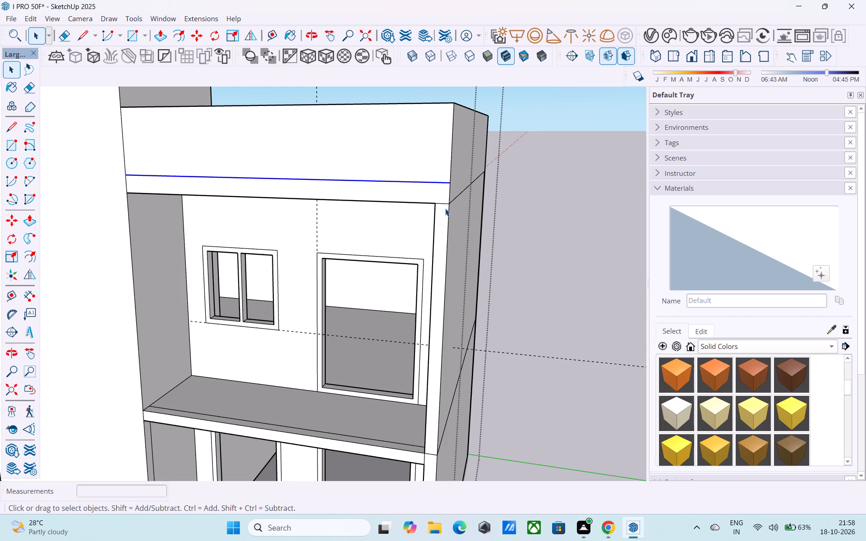
Copy the inner vertical front edge of the upper-floor side wall 2" inward along the wall's inner face.
middle_drag(443, 210, 723, 172)
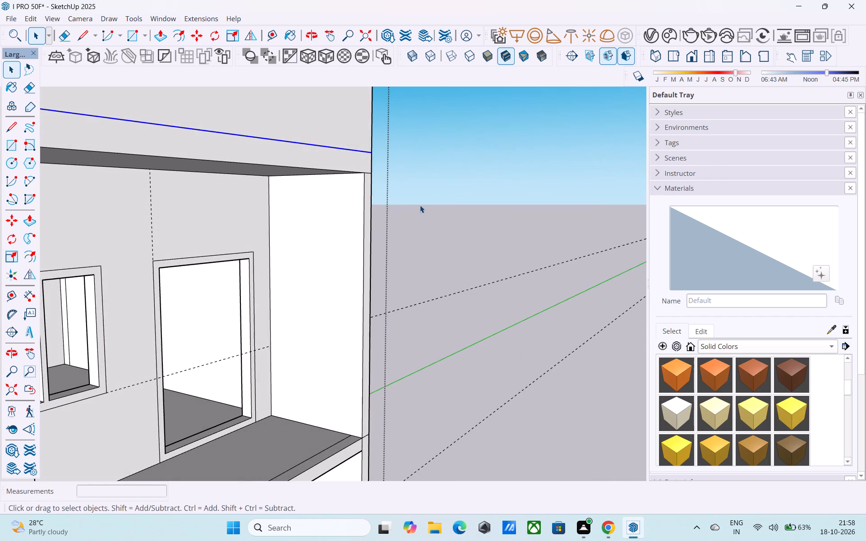
click(364, 196)
middle_drag(364, 194, 373, 151)
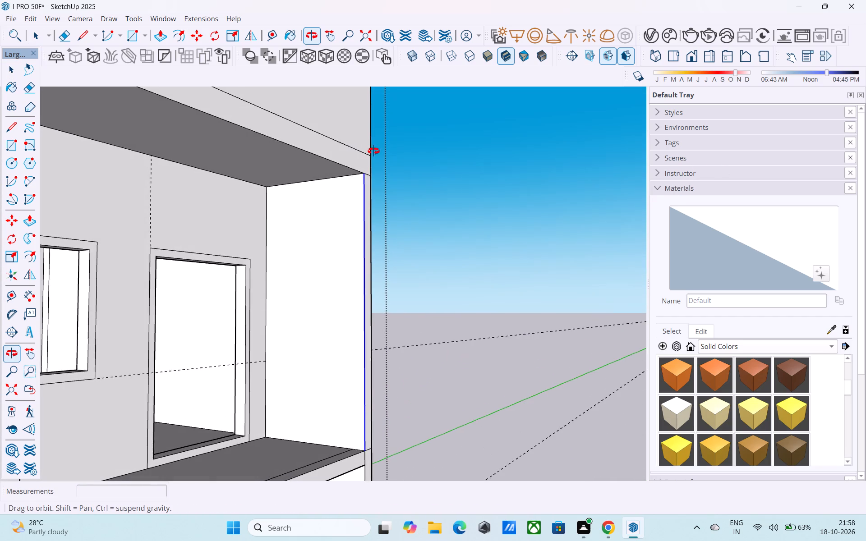
middle_drag(373, 151, 378, 166)
key(m)
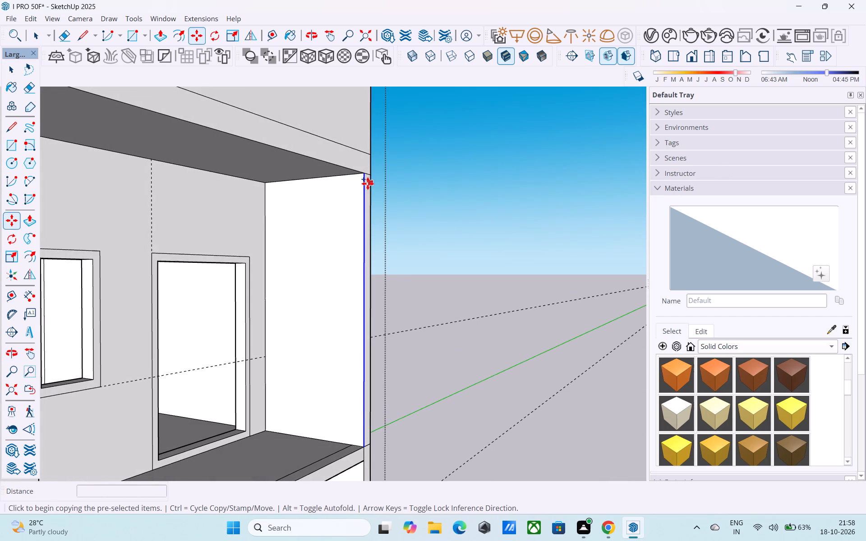
click(367, 178)
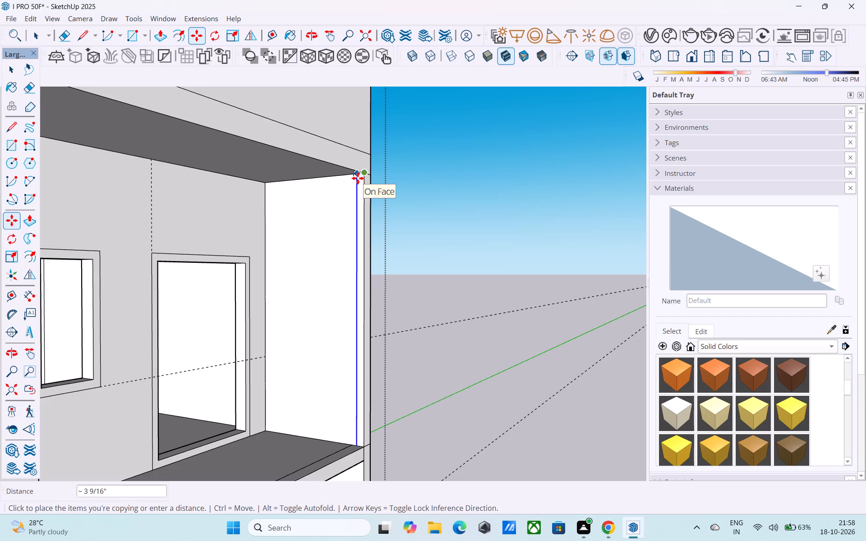
text(2")
key(Return)
key(space)
Push/Pull the narrow 2" strip on the upper-floor side wall's inner face 3" into the balcony opening.
middle_click(358, 192)
scroll(357, 191, up, 3)
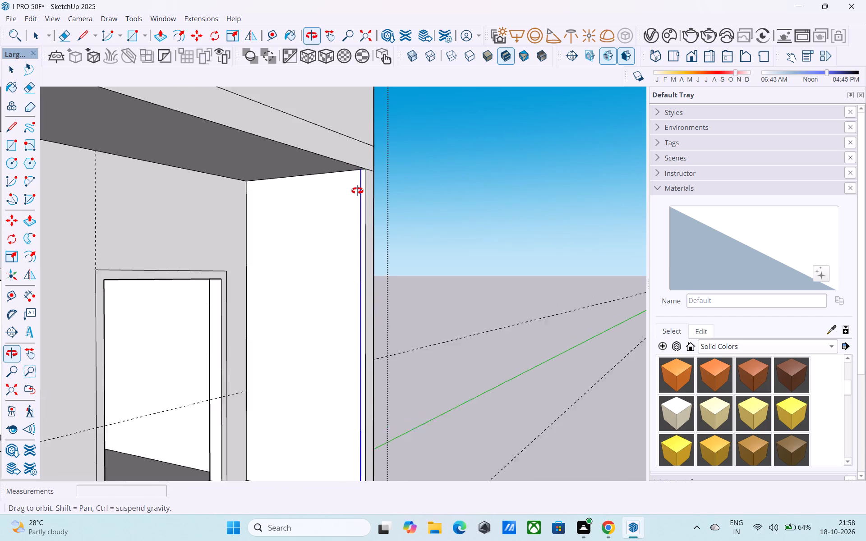
middle_click(358, 192)
middle_drag(359, 193, 341, 238)
scroll(352, 223, up, 2)
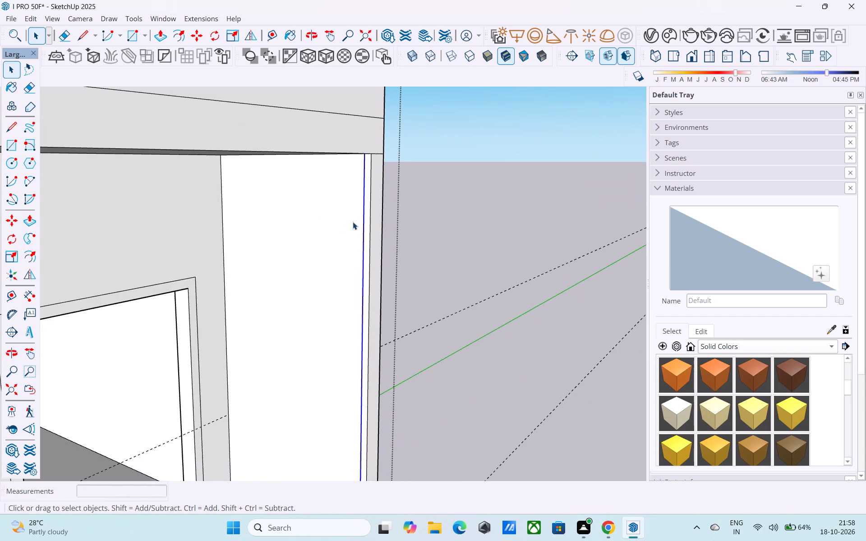
click(366, 210)
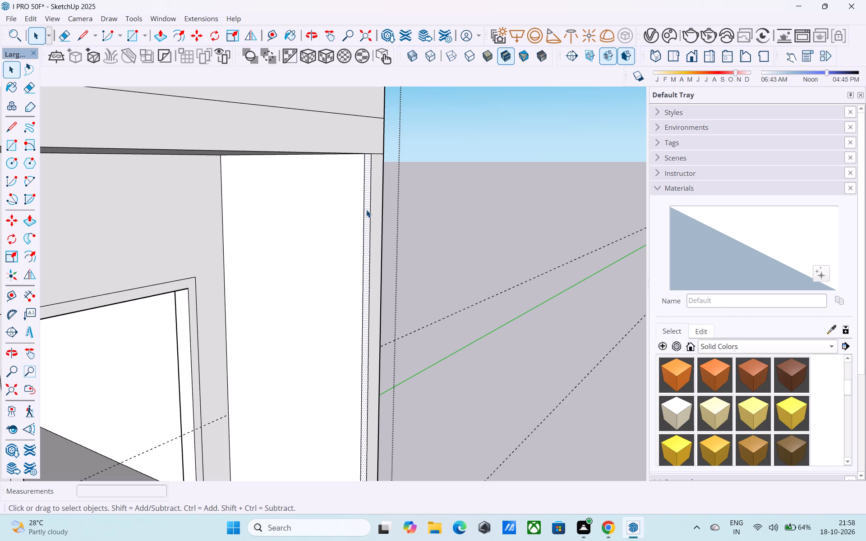
key(p)
click(366, 210)
key(3)
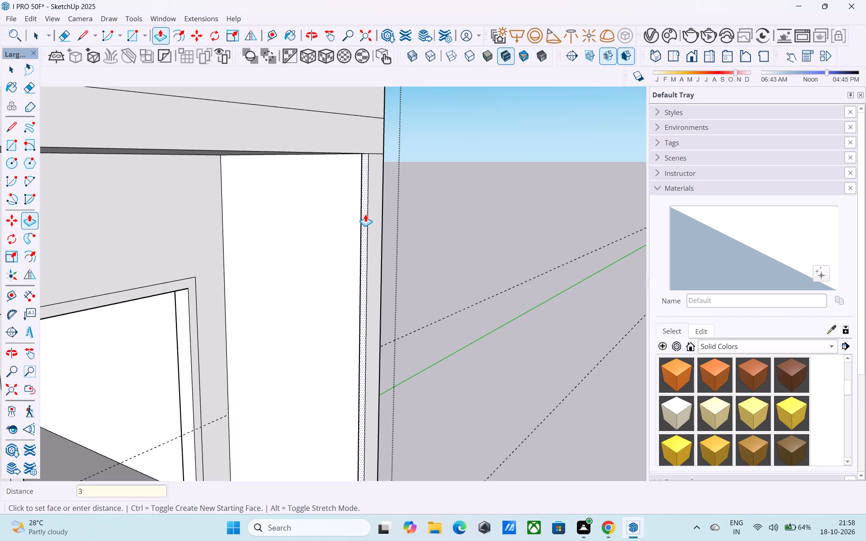
key(shift+quotedbl)
key(Return)
key(space)
Erase the short edge separating the side wall's front end from the parapet band above it.
text(E)
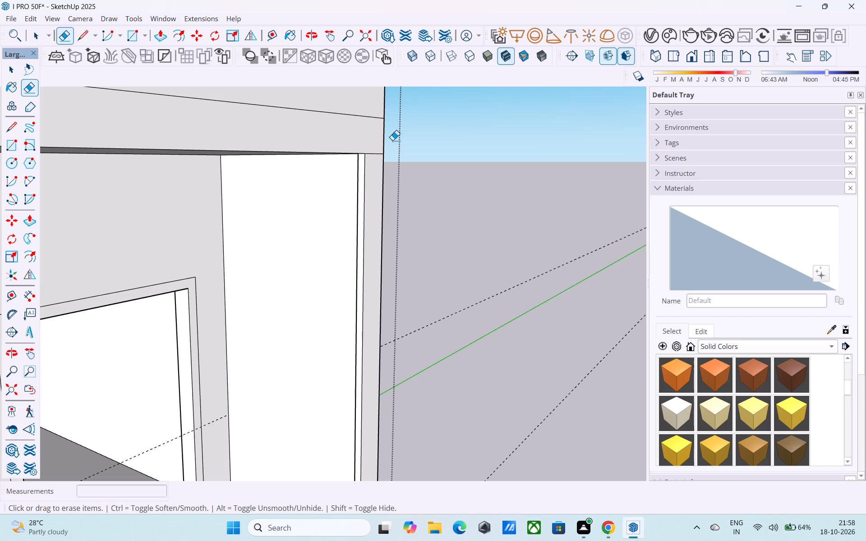
drag(381, 152, 380, 160)
Copy the inner vertical front edge of the ground-floor side wall 2" inward along the wall's inner face.
shift+middle_drag(375, 178, 359, 131)
scroll(359, 129, down, 10)
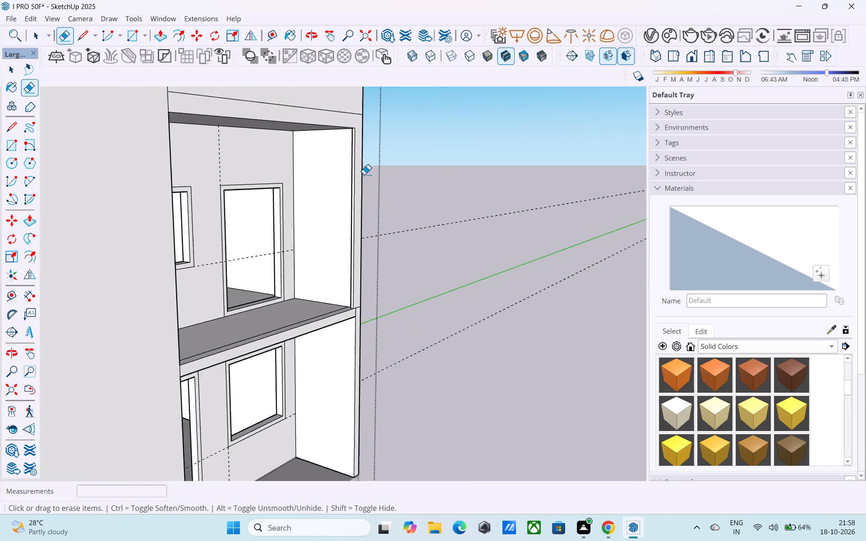
scroll(364, 174, down, 1)
middle_drag(350, 230, 196, 261)
shift+middle_drag(268, 269, 320, 227)
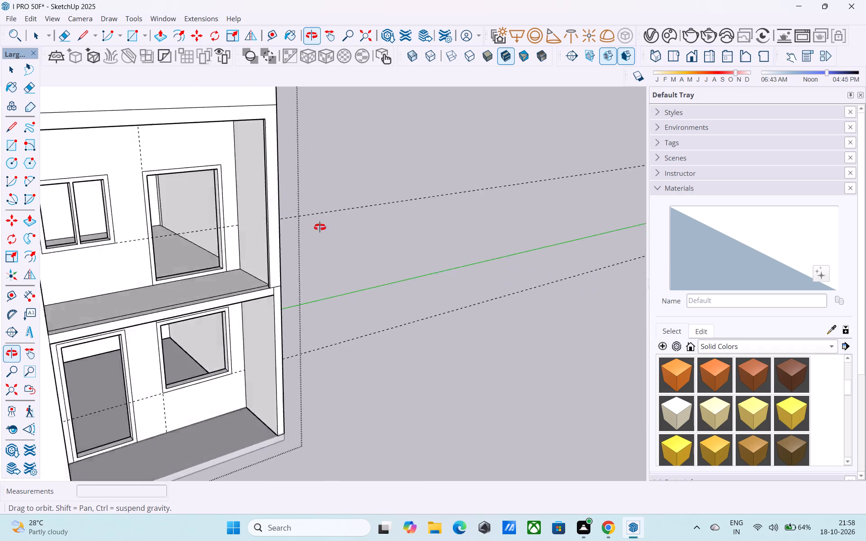
shift+middle_drag(320, 227, 368, 216)
scroll(272, 328, up, 4)
middle_drag(319, 307, 371, 239)
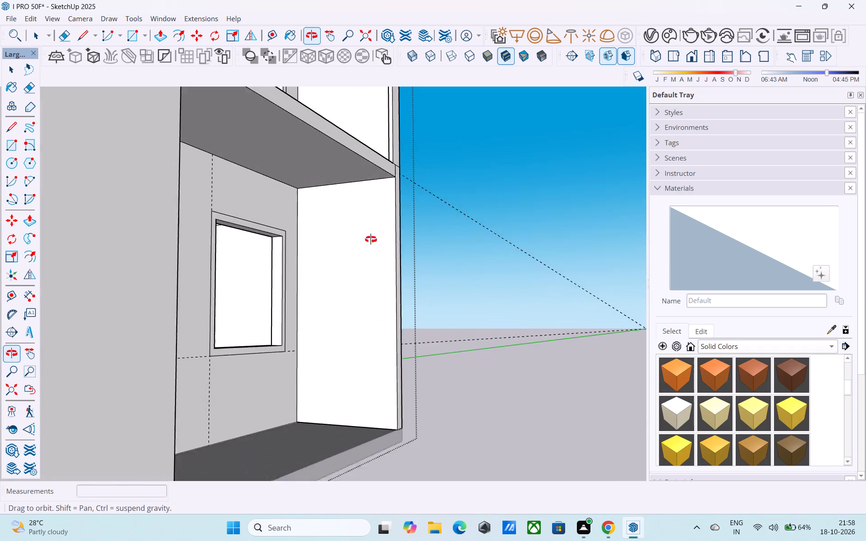
middle_drag(371, 239, 370, 247)
key(space)
click(395, 232)
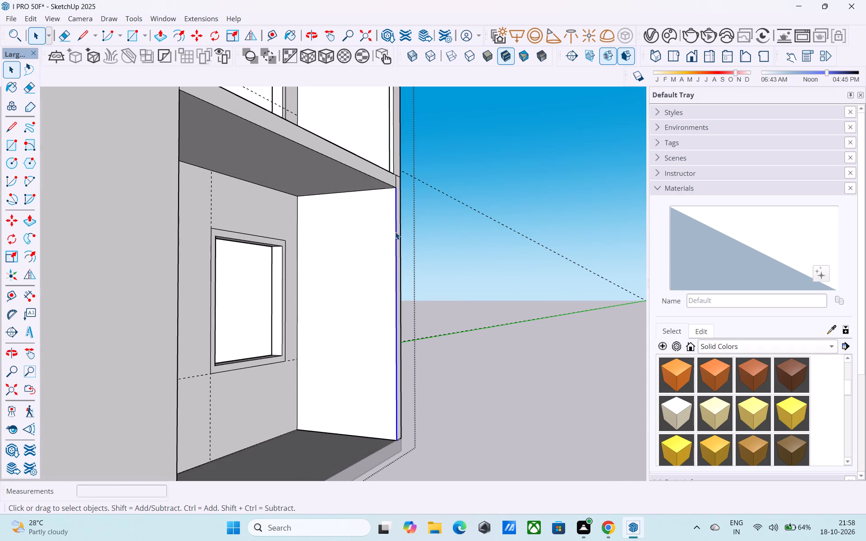
key(m)
click(395, 232)
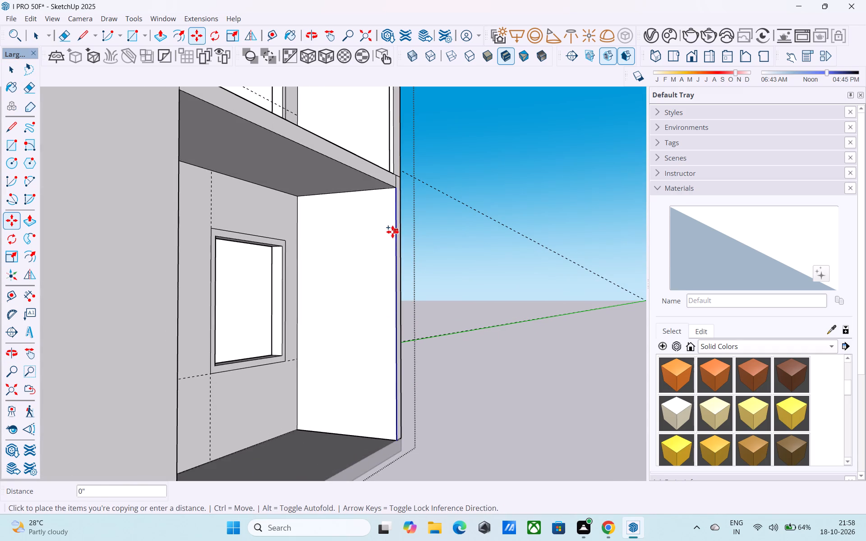
click(389, 235)
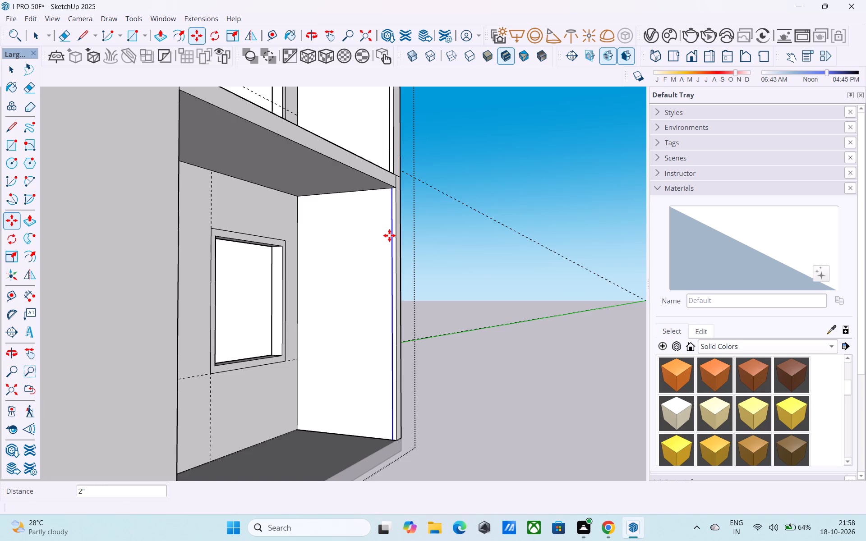
Push/Pull the narrow 2" strip on the ground-floor side wall's inner face 3" into the porch opening.
middle_drag(389, 235, 424, 263)
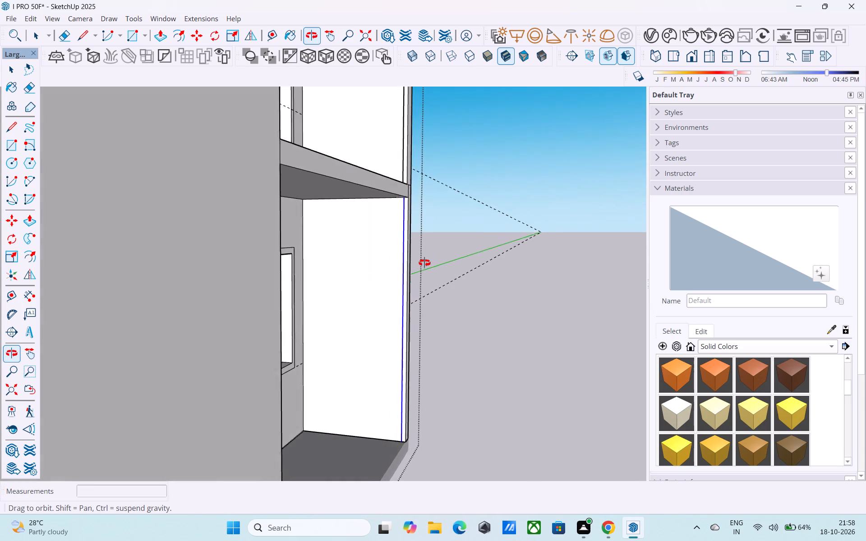
middle_drag(424, 263, 424, 263)
scroll(419, 259, up, 7)
key(space)
click(396, 223)
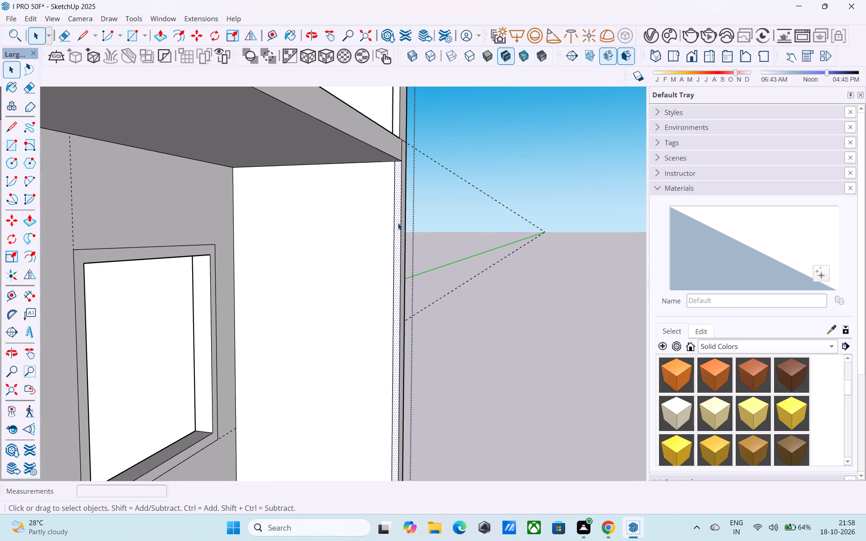
key(p)
click(398, 223)
text(3")
key(Return)
key(space)
Erase the leftover short edges where the balcony slab's front face meets the side wall's front end.
middle_drag(397, 230, 212, 315)
scroll(211, 316, down, 1)
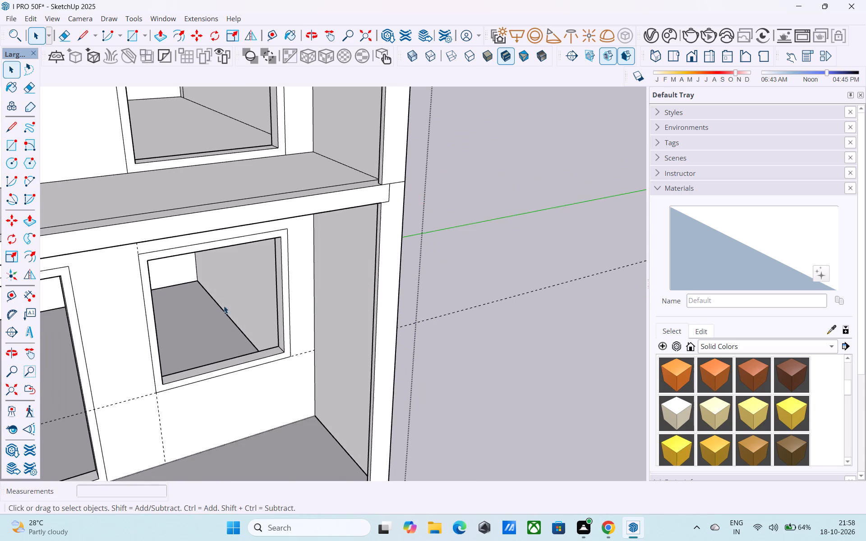
shift+middle_drag(378, 297, 286, 332)
key(e)
drag(295, 215, 290, 221)
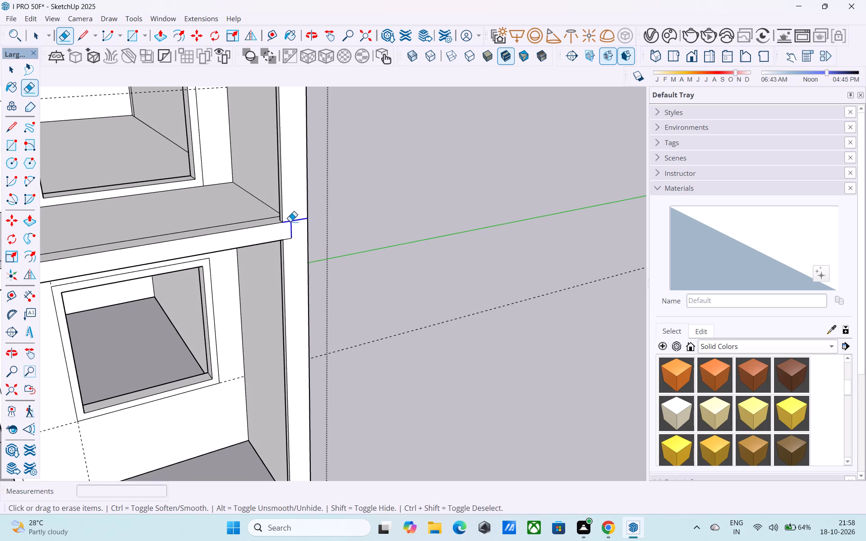
drag(290, 221, 293, 234)
scroll(294, 261, up, 4)
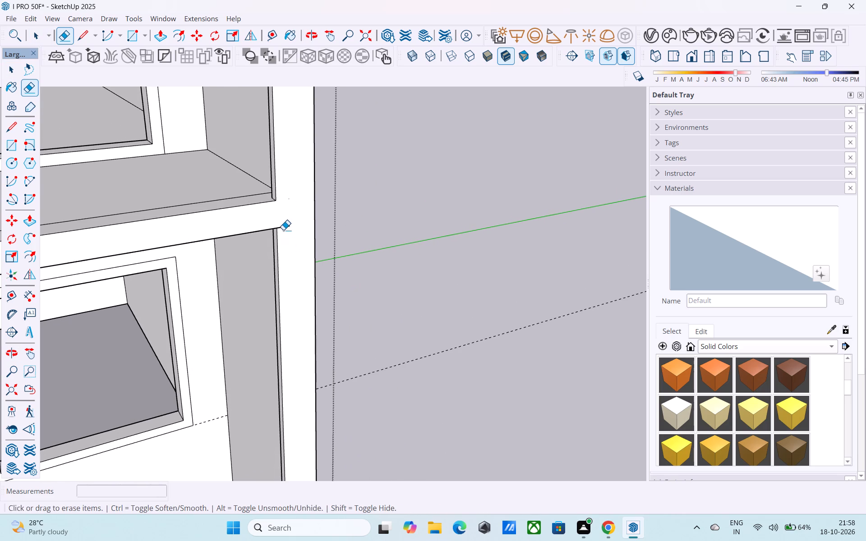
click(283, 230)
middle_drag(286, 232, 280, 230)
Draw a vertical line across the balcony slab's front face joining the lower strip's top corner to the upper strip's bottom corner.
key(l)
scroll(285, 229, up, 3)
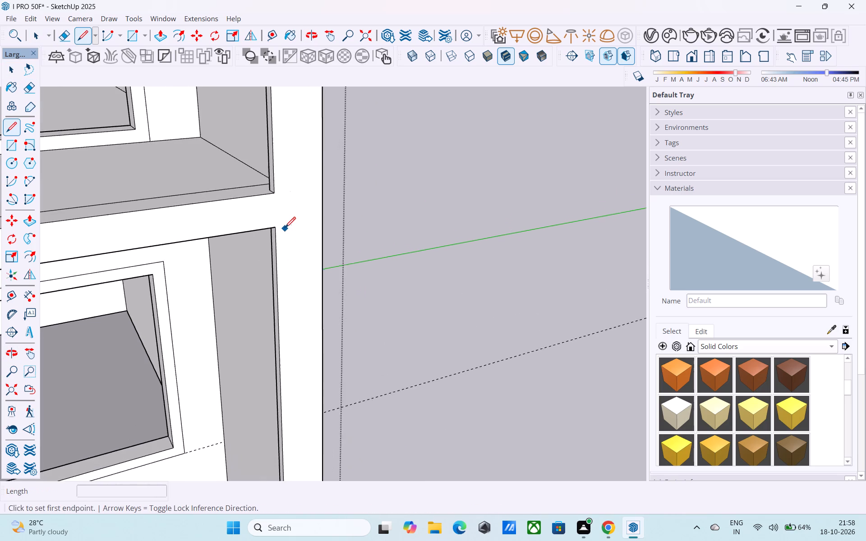
click(273, 225)
click(271, 187)
key(space)
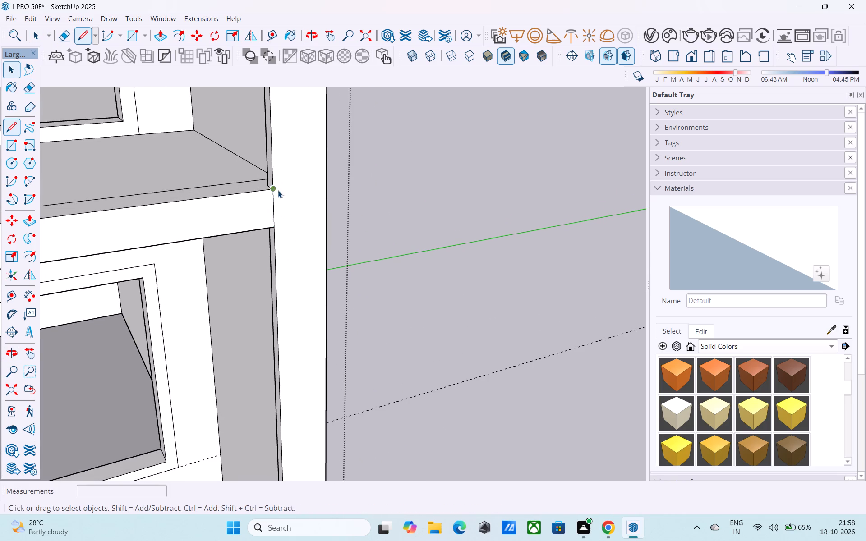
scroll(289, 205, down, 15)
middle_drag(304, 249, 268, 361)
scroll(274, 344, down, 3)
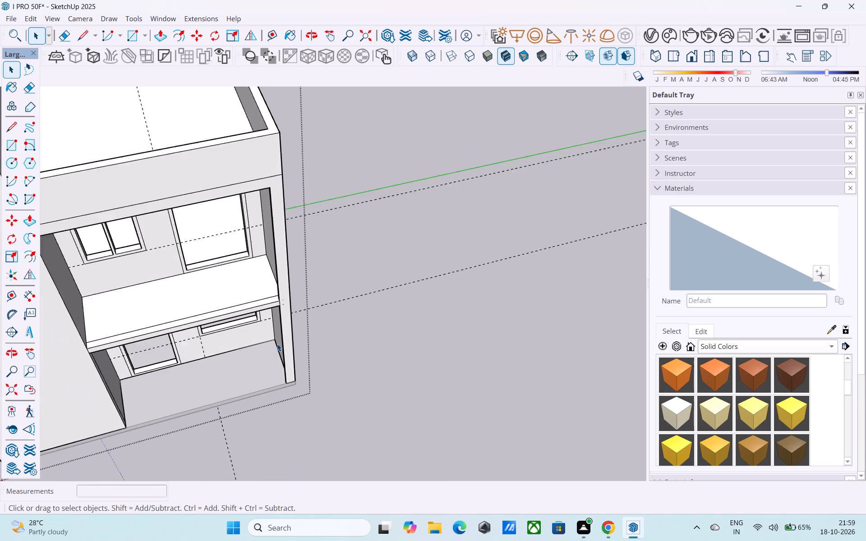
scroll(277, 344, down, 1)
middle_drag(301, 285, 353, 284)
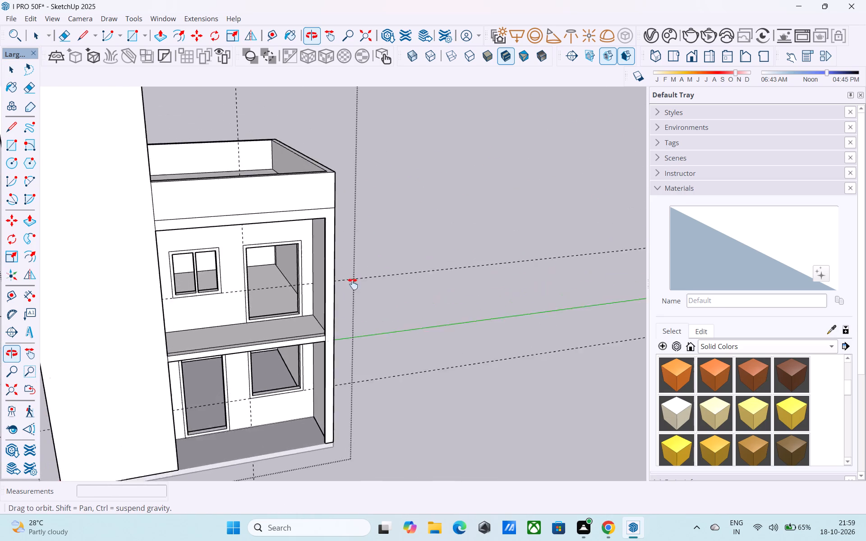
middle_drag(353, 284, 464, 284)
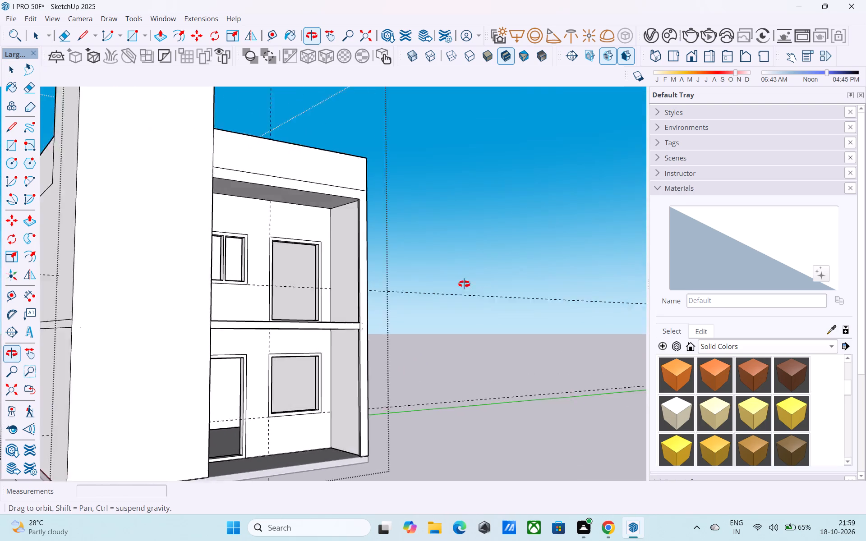
Paint the L-shaped front band under the parapet and down the side wall's front end with C08_Toffee_Ember.
middle_drag(464, 284, 553, 310)
scroll(500, 298, up, 7)
scroll(331, 298, down, 2)
shift+middle_drag(331, 298, 222, 317)
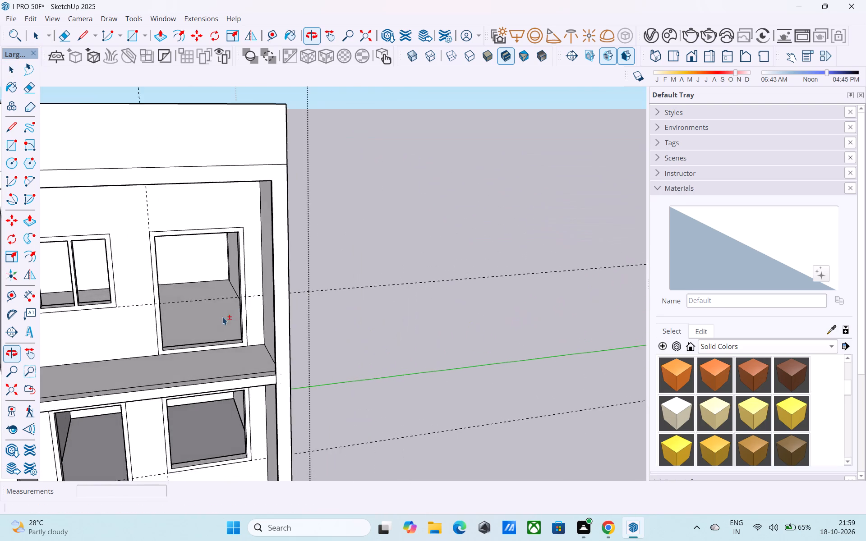
scroll(237, 307, down, 1)
shift+middle_drag(390, 258, 502, 226)
shift+middle_drag(346, 172, 358, 170)
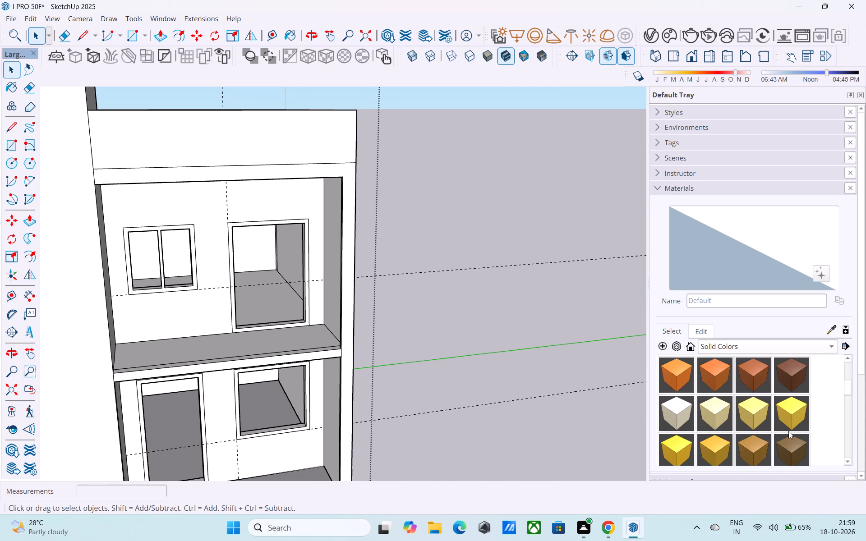
click(795, 381)
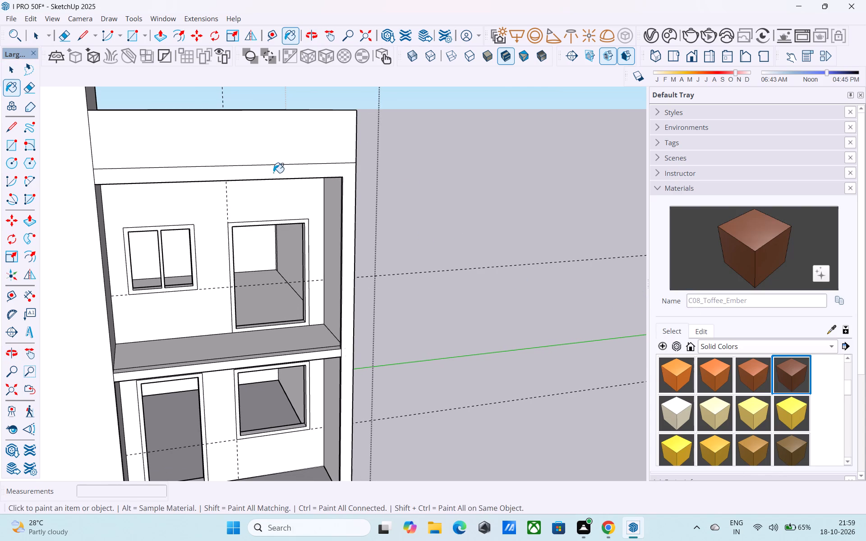
click(274, 173)
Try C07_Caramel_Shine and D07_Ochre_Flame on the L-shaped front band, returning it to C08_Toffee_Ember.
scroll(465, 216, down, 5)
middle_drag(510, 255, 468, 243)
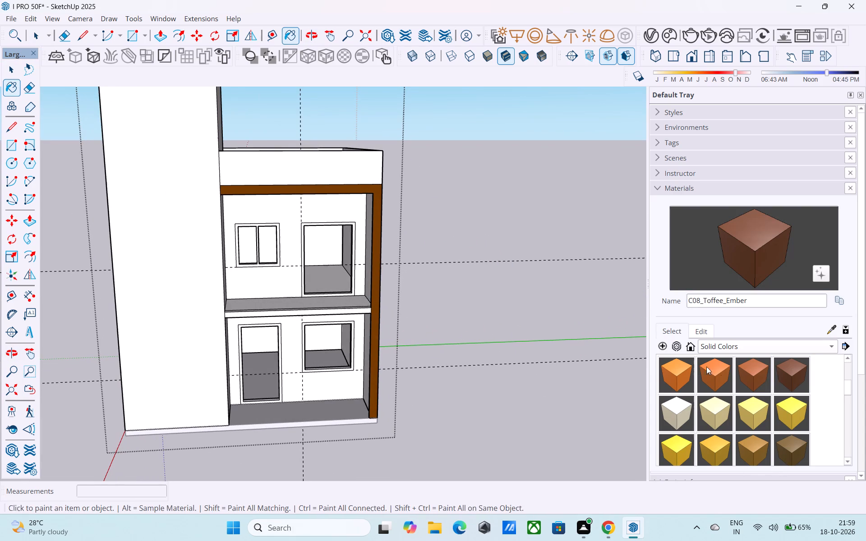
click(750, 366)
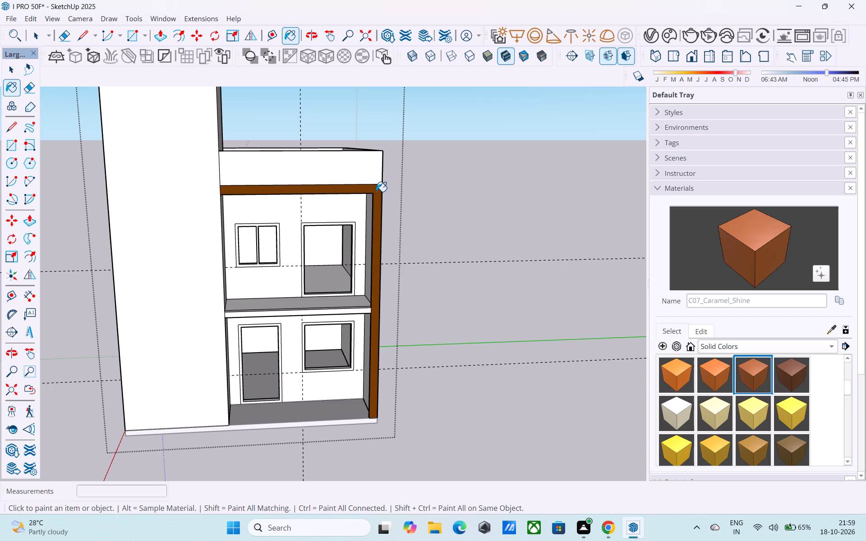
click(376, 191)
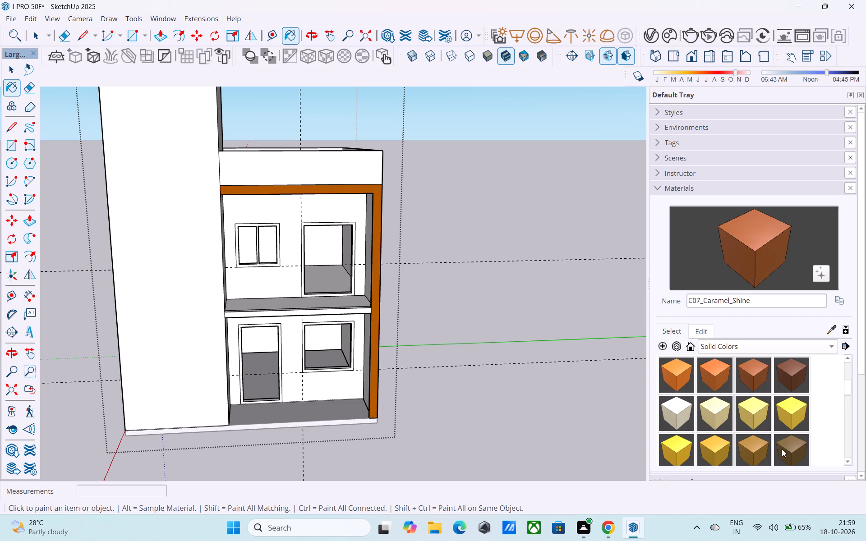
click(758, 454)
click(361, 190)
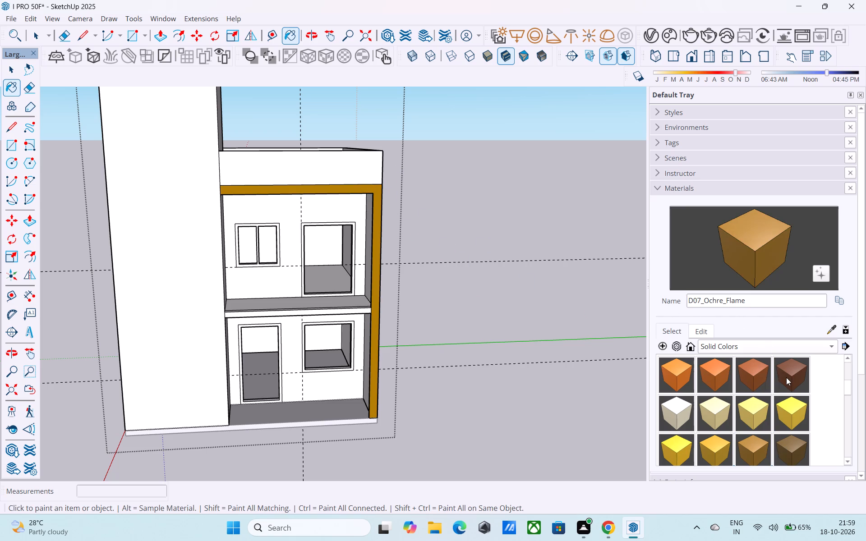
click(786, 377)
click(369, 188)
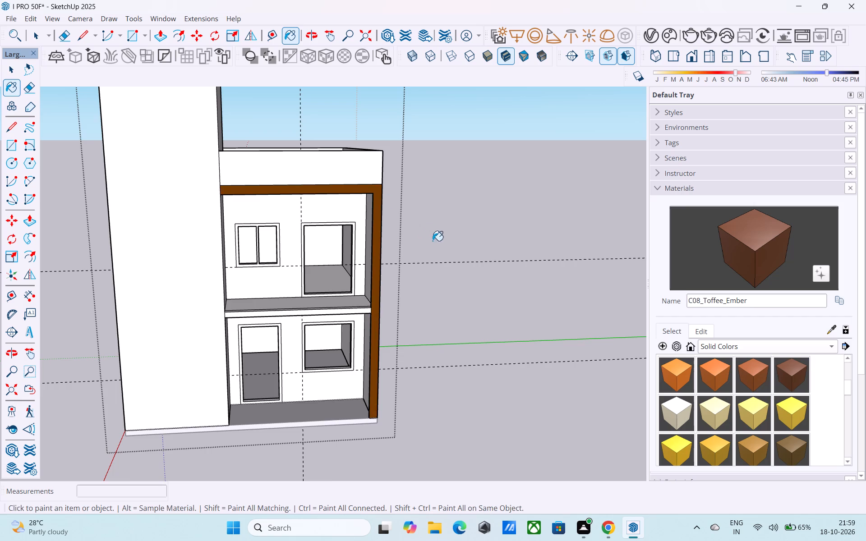
Examine the painted front facade from several angles and heights.
scroll(457, 254, down, 3)
middle_drag(461, 258, 459, 209)
middle_drag(350, 279, 315, 287)
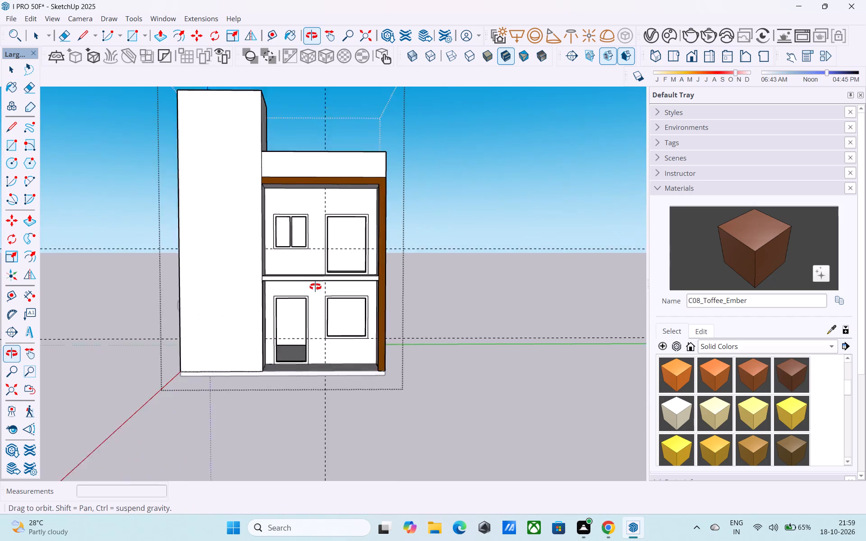
middle_drag(315, 287, 286, 371)
scroll(301, 344, up, 3)
middle_drag(355, 325, 375, 323)
scroll(376, 308, down, 2)
shift+middle_drag(375, 308, 387, 353)
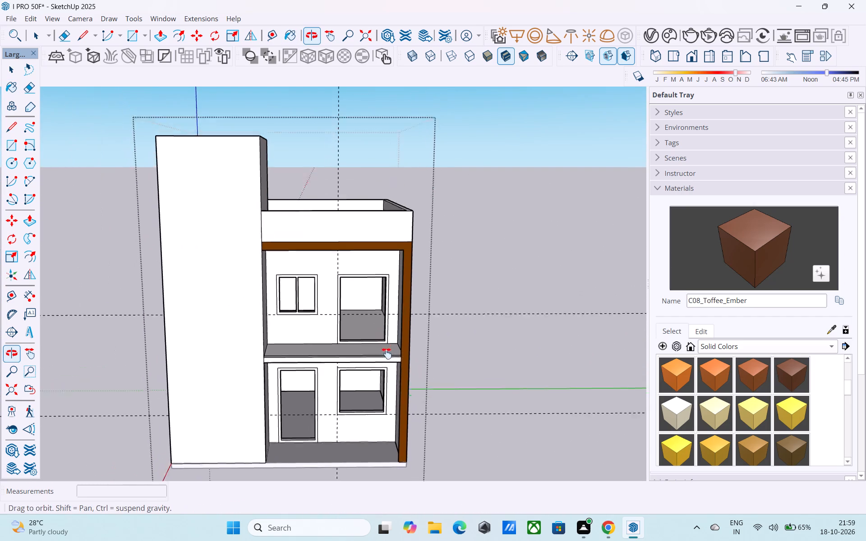
shift+middle_drag(387, 353, 393, 381)
middle_drag(361, 376, 373, 325)
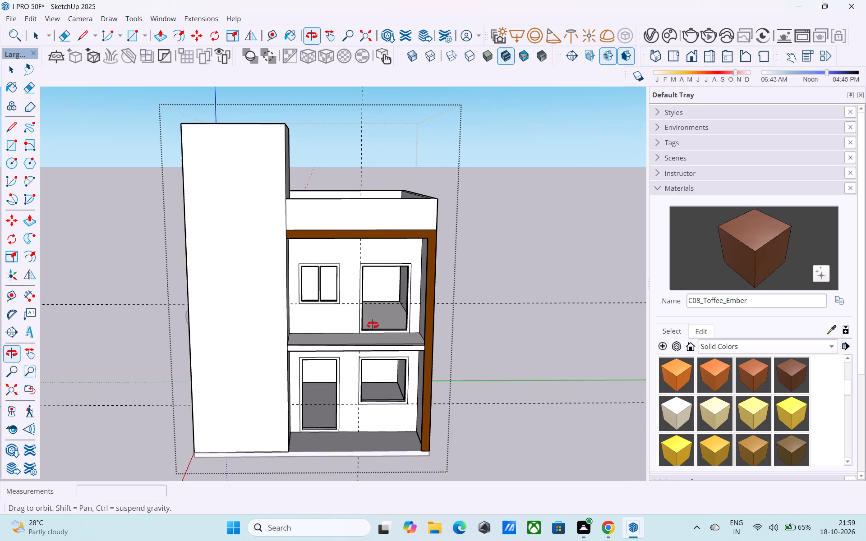
middle_drag(373, 325, 373, 325)
key(space)
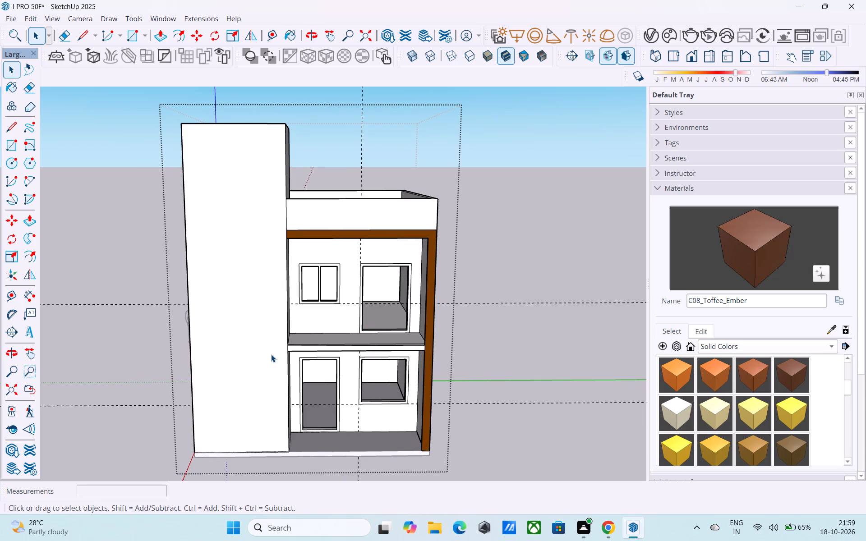
Draw a 9' horizontal line across the lower part of the tower's front face, starting at the guide line.
key(l)
middle_drag(273, 352, 327, 327)
scroll(249, 396, up, 2)
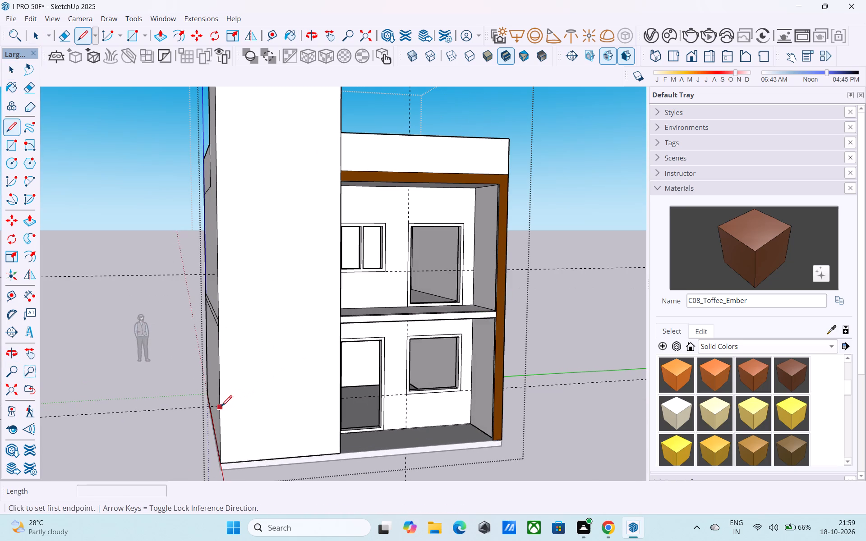
click(220, 406)
click(341, 395)
Offset the border of the tower's front face above the new line 2' inward.
key(space)
click(290, 364)
key(f)
click(290, 364)
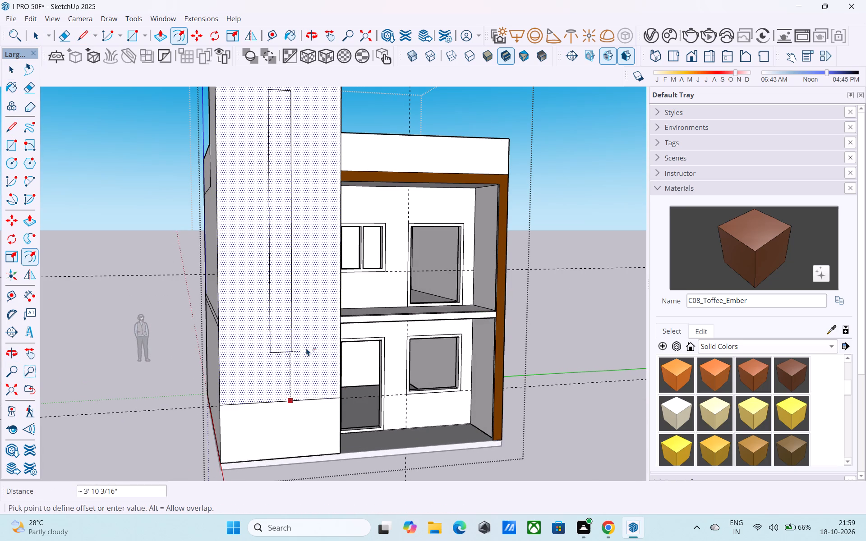
middle_drag(306, 348, 297, 388)
scroll(297, 387, down, 3)
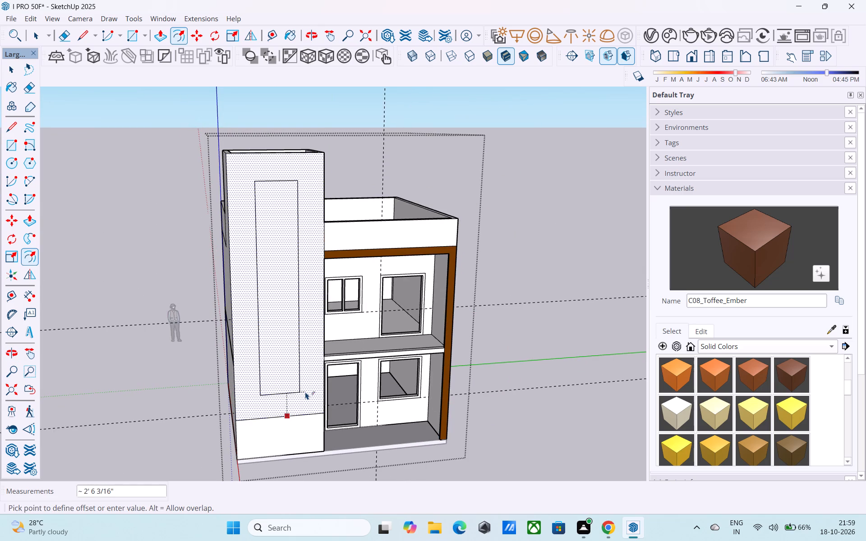
text(2')
key(Return)
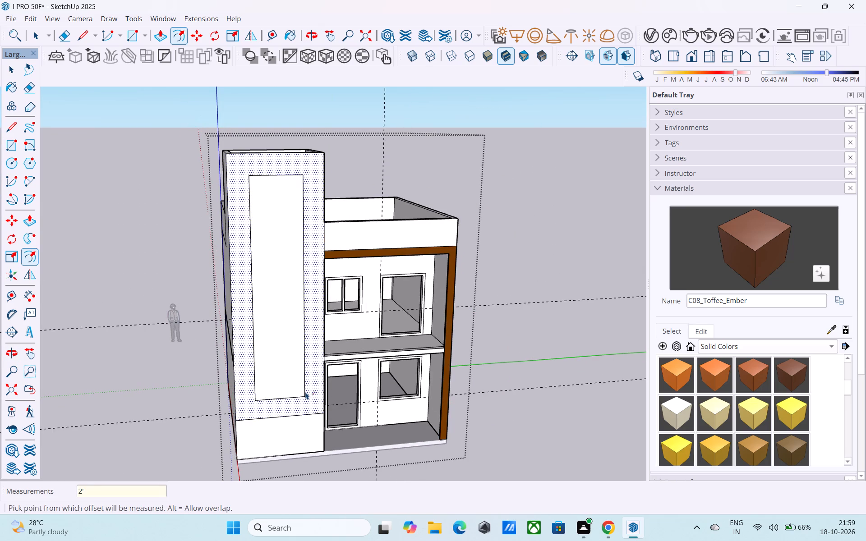
Offset the outer border of the tower's surrounding face inward, trying 6", 9", 1' and 1.5' before settling on 15".
key(space)
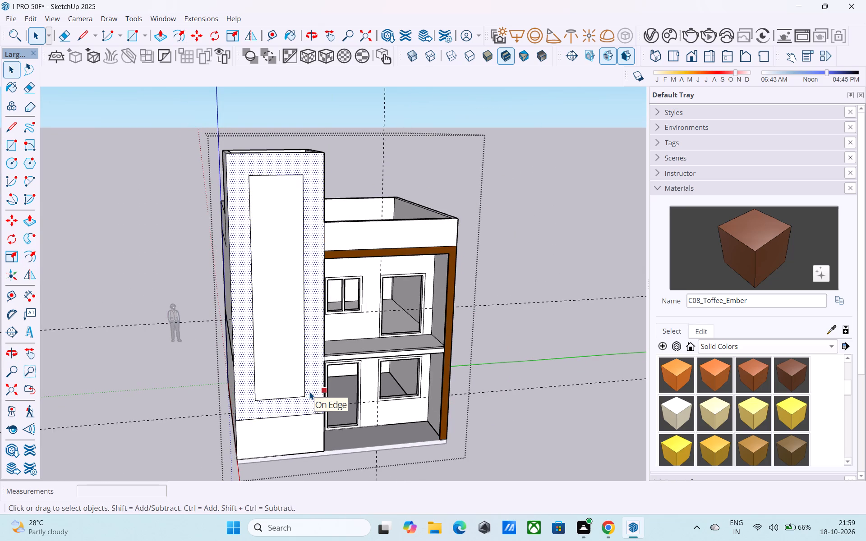
key(f)
click(309, 391)
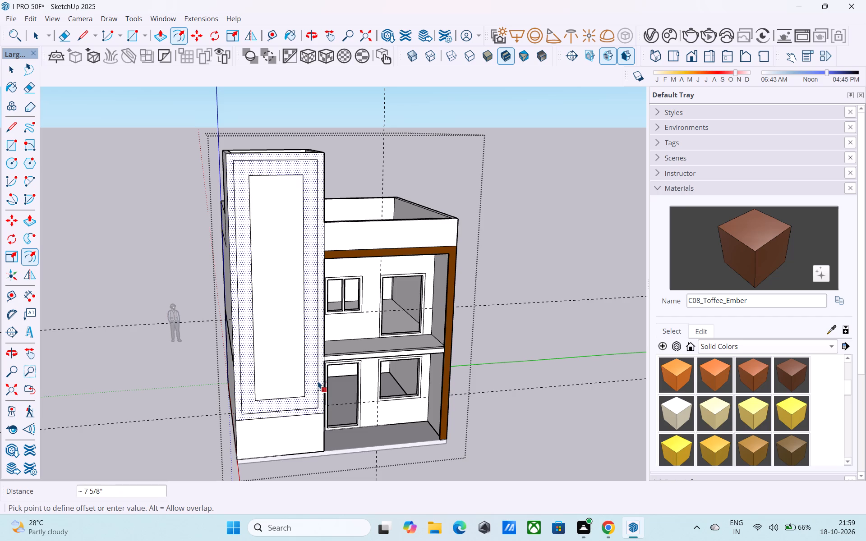
key(6)
key(shift+quotedbl)
key(Return)
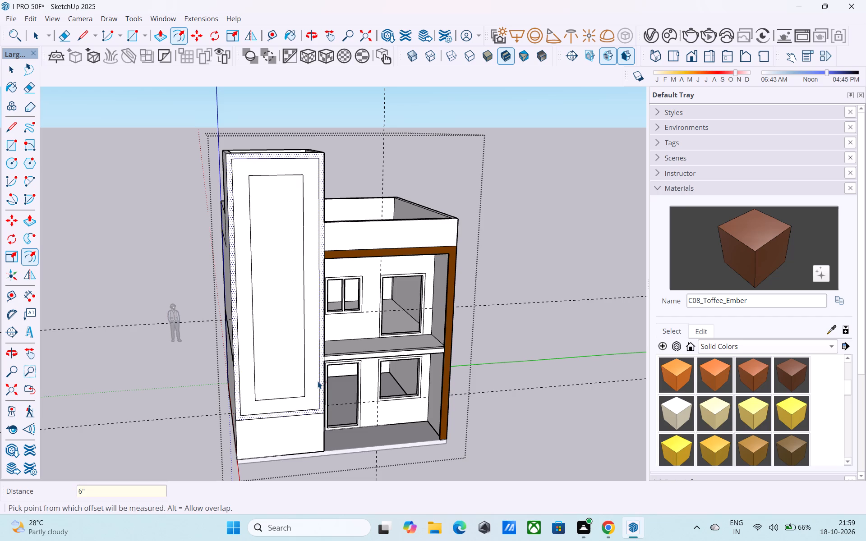
text(9")
key(Return)
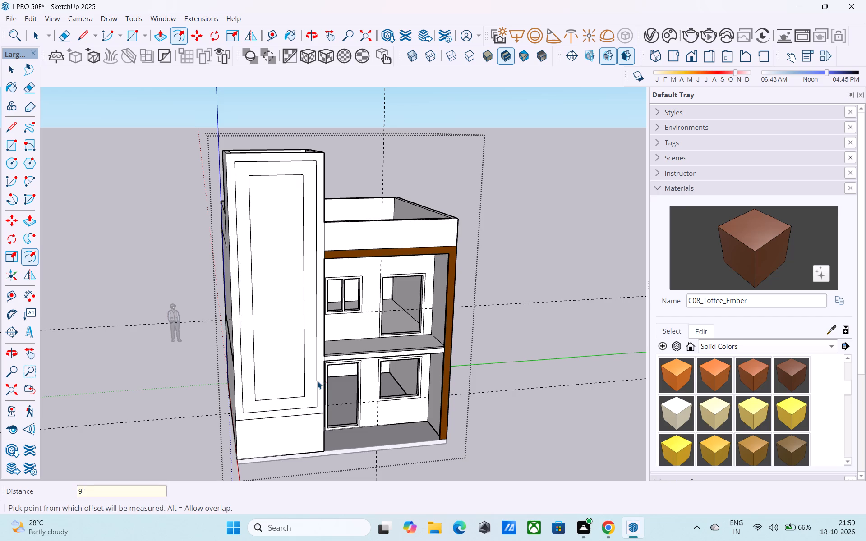
text(1')
key(Return)
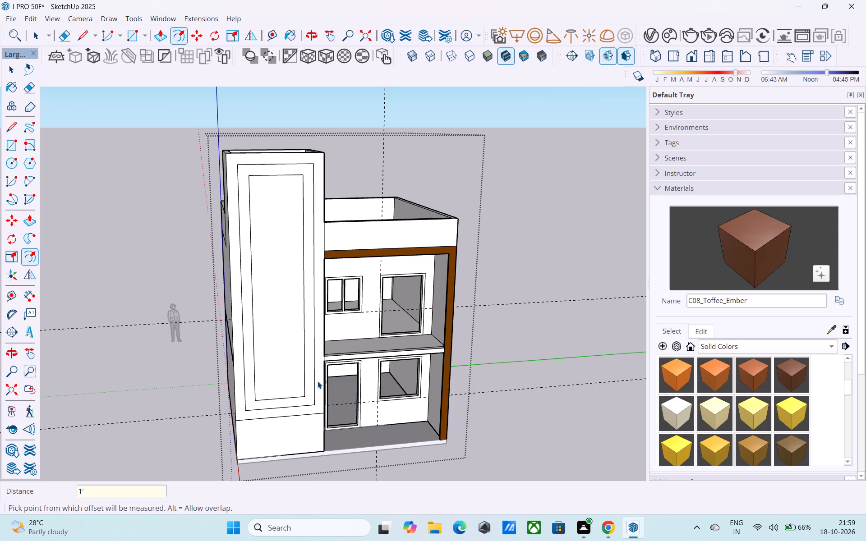
text(1.5')
key(Return)
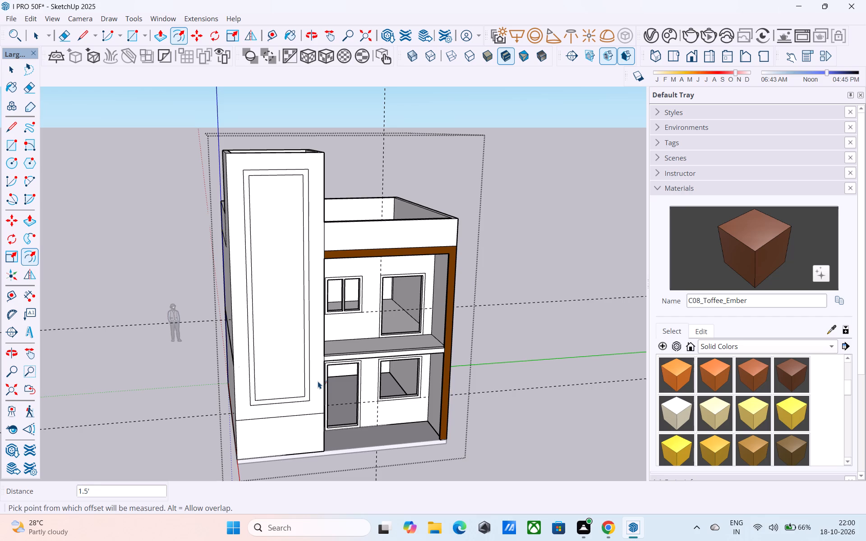
text(15")
key(Return)
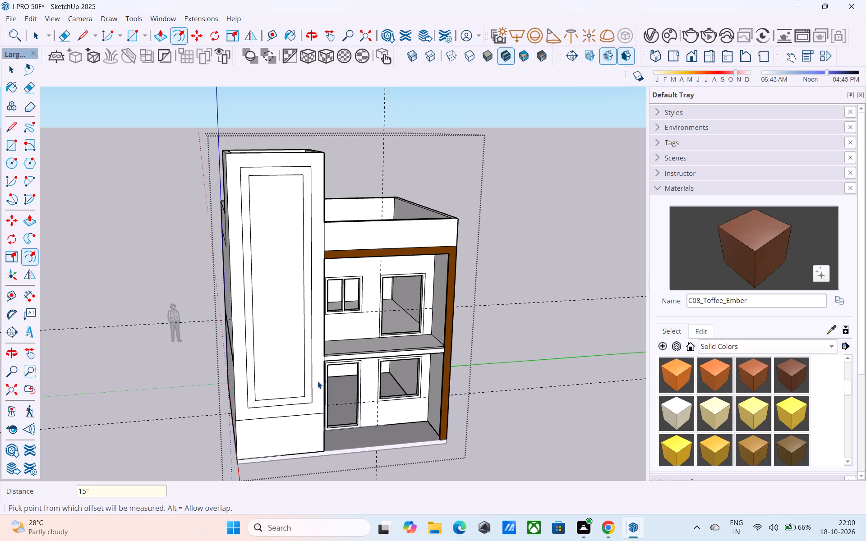
Push/Pull the narrow frame between the two offset rectangles on the tower's front face 6" outward.
scroll(227, 365, down, 3)
scroll(259, 267, up, 3)
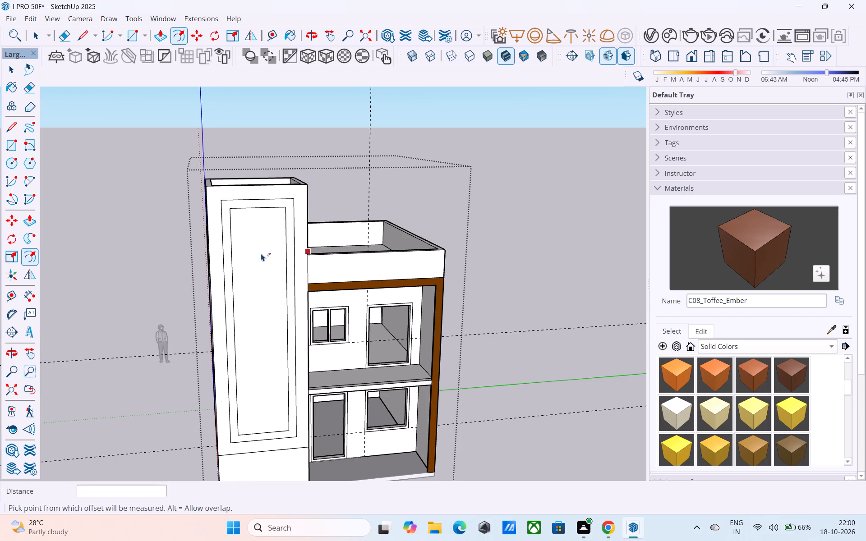
key(space)
middle_drag(262, 251, 256, 303)
scroll(259, 275, up, 4)
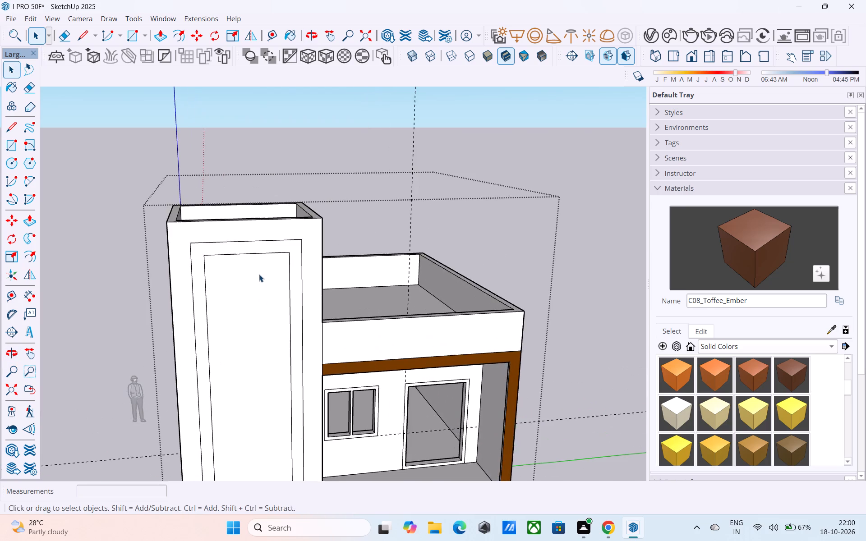
scroll(254, 286, down, 2)
middle_drag(253, 288, 233, 179)
click(740, 243)
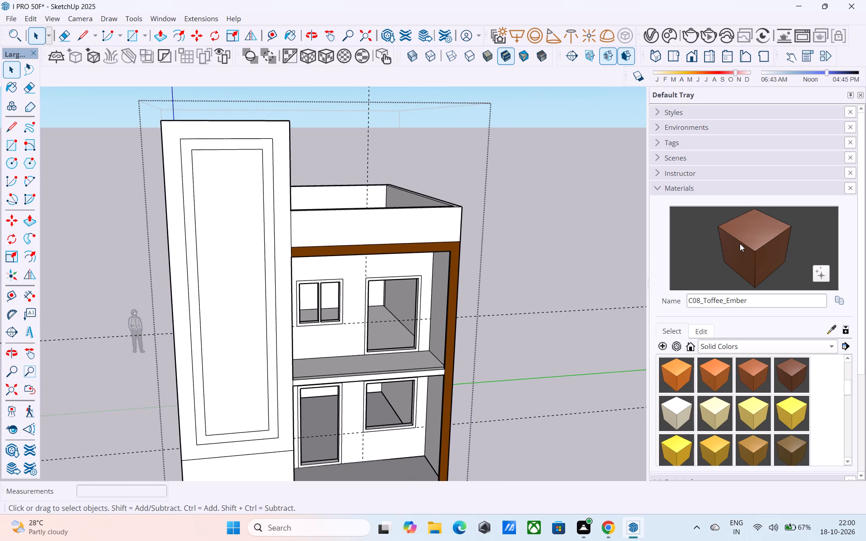
key(space)
click(270, 184)
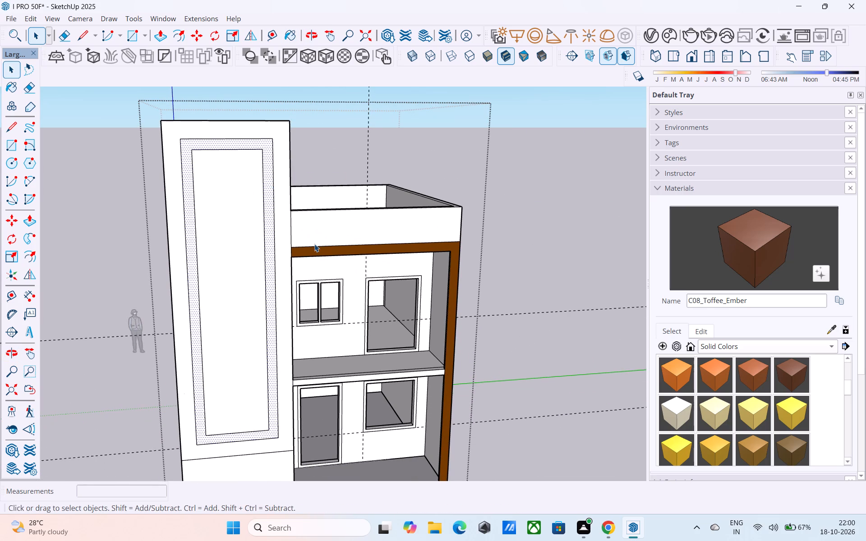
key(p)
click(266, 244)
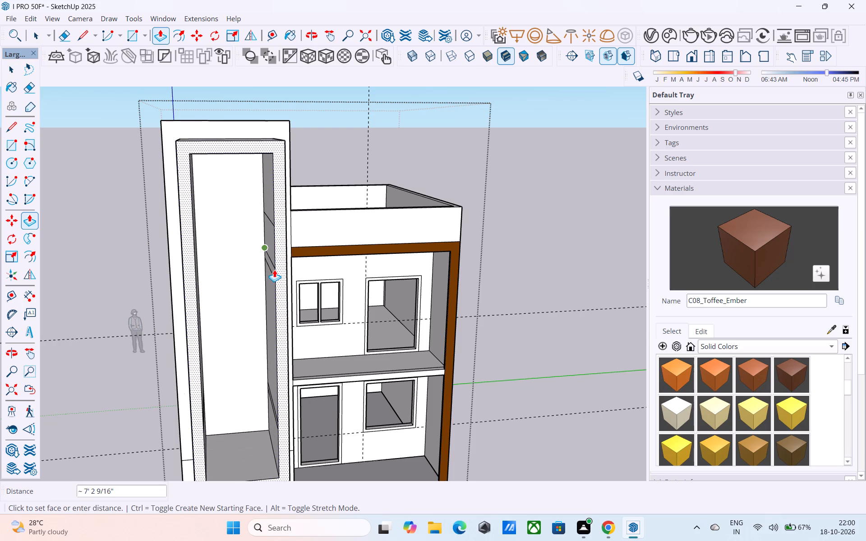
key(6)
key(shift+quotedbl)
key(Return)
key(space)
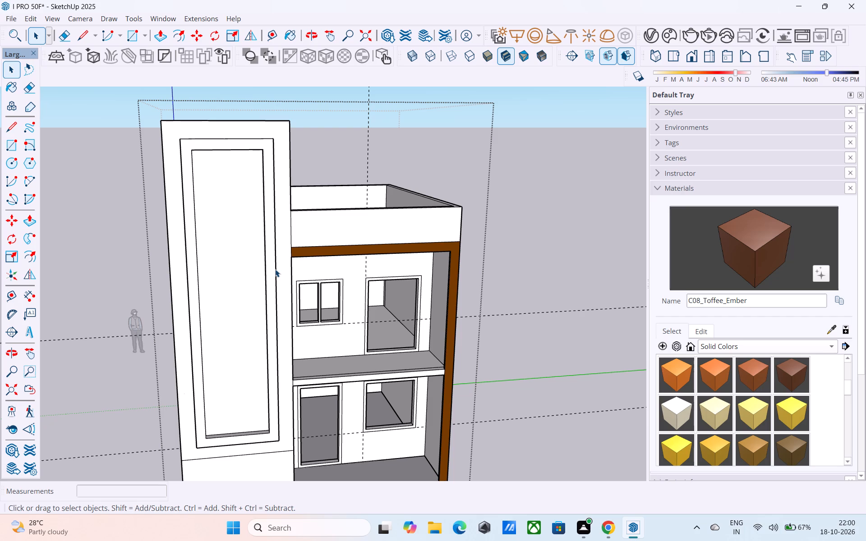
Erase the three upper stray edges on the balcony-side inner reveal of the tower's raised frame.
middle_drag(267, 260, 410, 233)
scroll(272, 256, down, 1)
scroll(409, 234, up, 3)
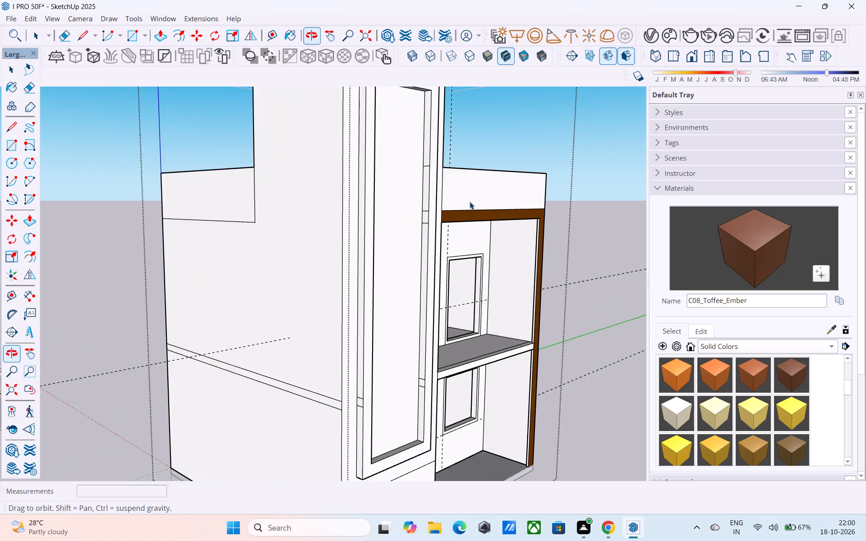
scroll(470, 202, up, 5)
key(e)
middle_drag(452, 209, 441, 273)
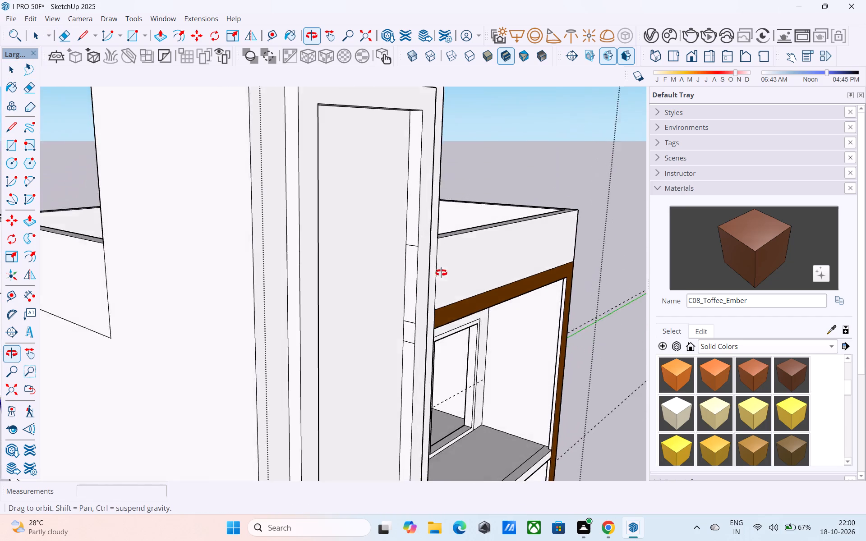
middle_drag(441, 273, 441, 275)
scroll(405, 314, up, 3)
drag(414, 338, 411, 359)
drag(409, 365, 407, 396)
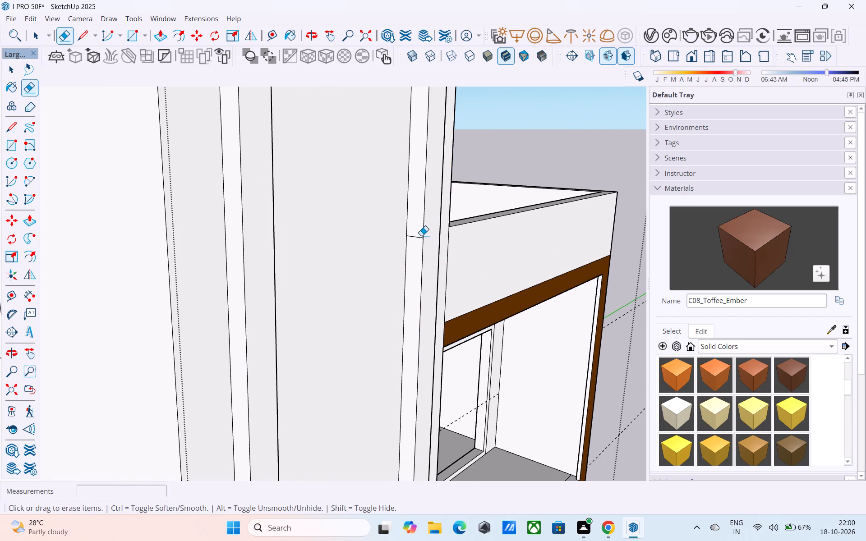
drag(421, 235, 418, 253)
Erase the three upper stray edges on the raised frame's outer side facing the balconies.
shift+middle_drag(406, 272, 100, 241)
scroll(139, 240, down, 2)
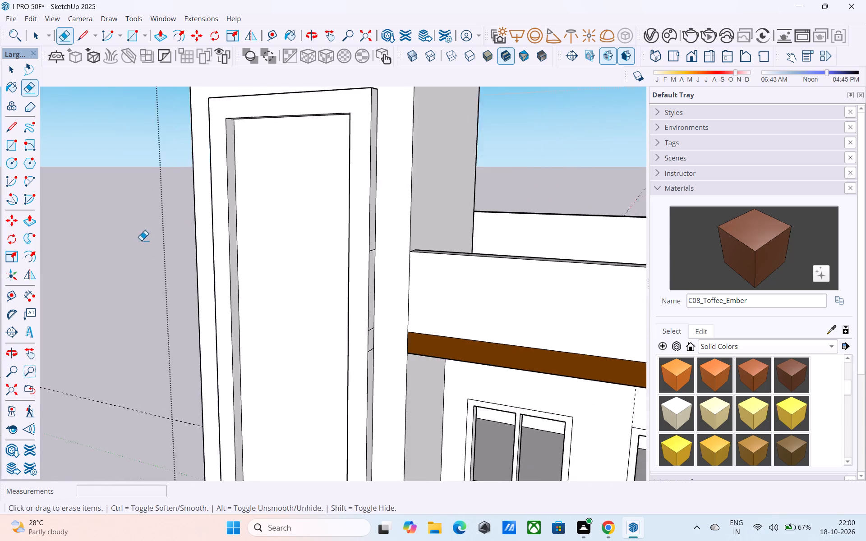
scroll(141, 240, down, 8)
scroll(268, 271, up, 10)
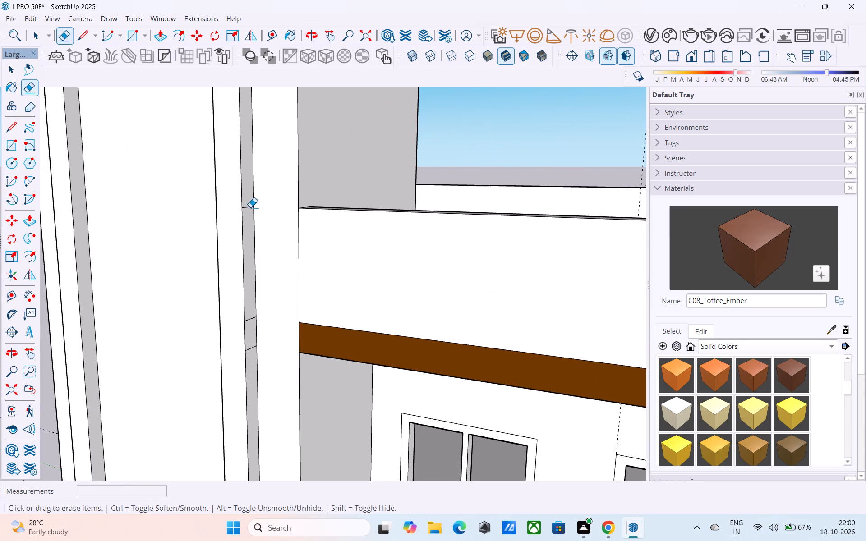
click(250, 207)
click(251, 322)
drag(251, 316, 253, 328)
drag(252, 347, 254, 372)
Erase the two stray edges at first-floor slab level on the frame's outer side facing the balconies.
scroll(262, 359, down, 13)
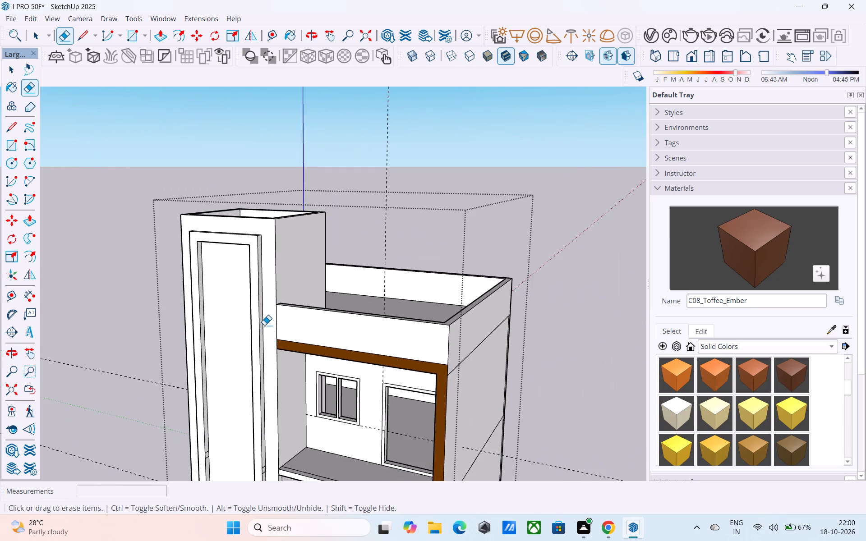
scroll(264, 325, down, 4)
scroll(267, 430, up, 10)
scroll(249, 400, down, 1)
scroll(249, 400, up, 8)
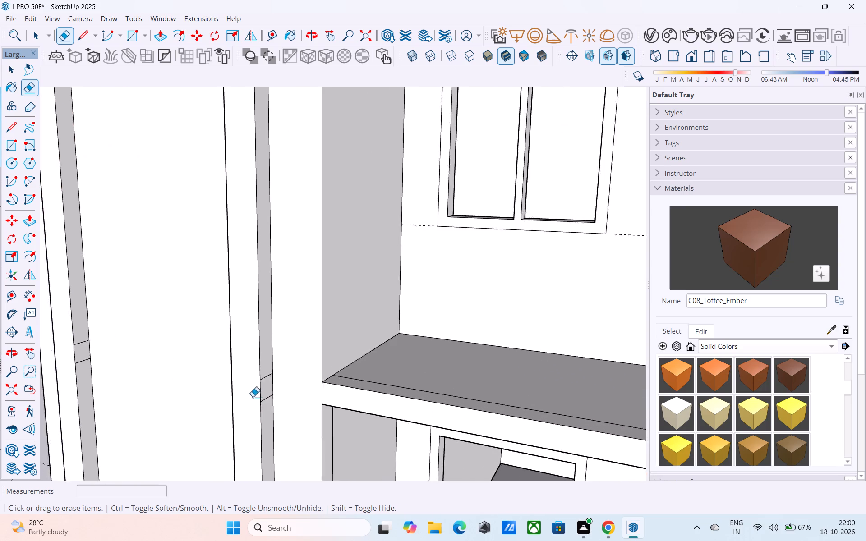
scroll(253, 397, up, 3)
click(269, 372)
drag(269, 399, 273, 406)
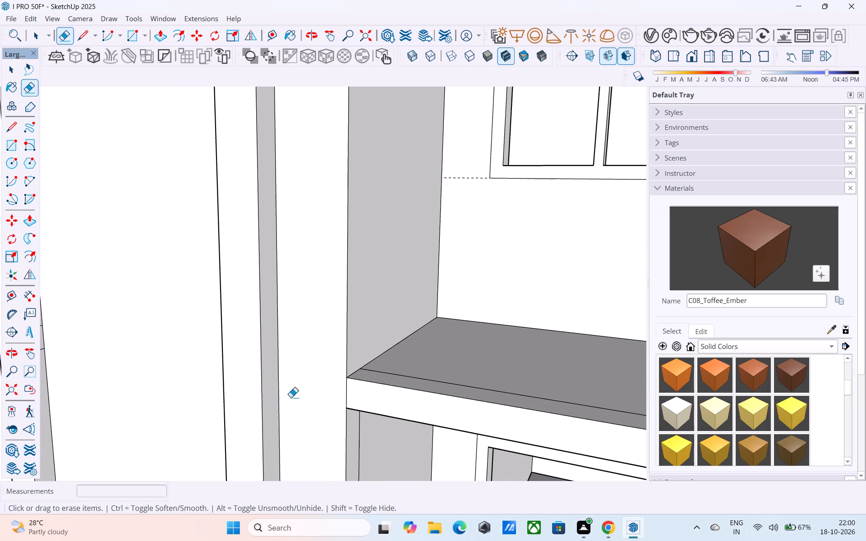
Erase the two slab-level stray edges on the frame's inner reveal farthest from the balconies.
scroll(322, 386, down, 10)
scroll(189, 333, up, 5)
scroll(278, 347, up, 6)
drag(281, 348, 282, 348)
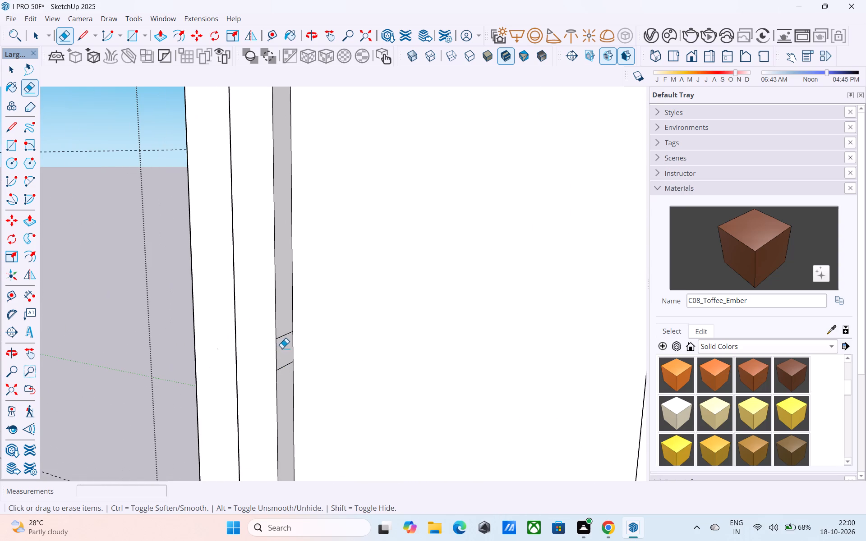
drag(282, 348, 287, 331)
drag(293, 348, 291, 371)
key(ctrl+z)
drag(282, 363, 282, 369)
Erase the remaining slab-level stray edges on the frame's outer side away from the balconies and its balcony-side inner reveal.
scroll(254, 369, down, 6)
middle_drag(165, 346, 502, 339)
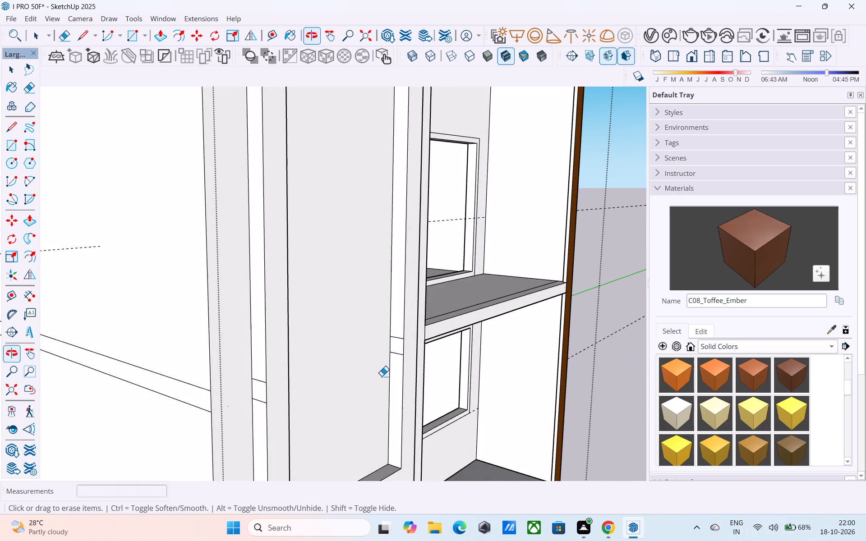
scroll(233, 403, up, 3)
drag(270, 376, 261, 392)
drag(260, 398, 262, 411)
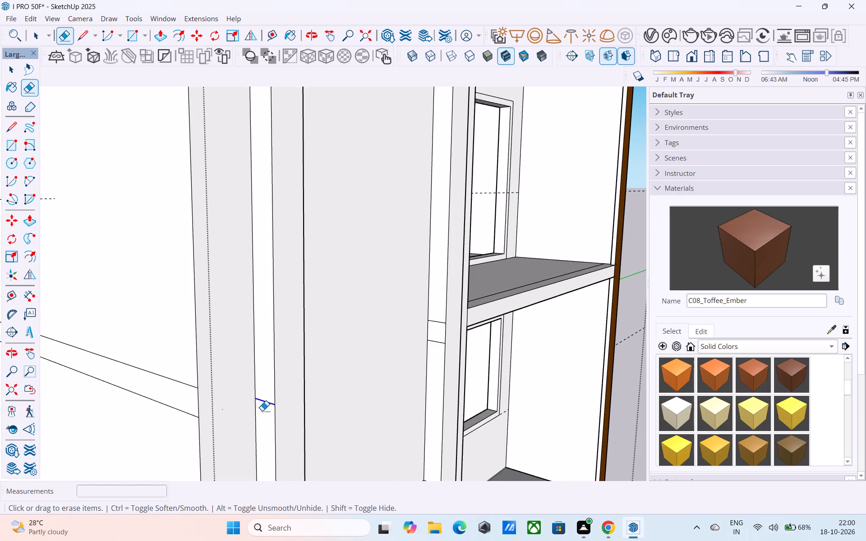
scroll(262, 411, down, 6)
scroll(377, 363, up, 8)
drag(373, 367, 368, 382)
drag(369, 341, 364, 371)
scroll(364, 371, down, 13)
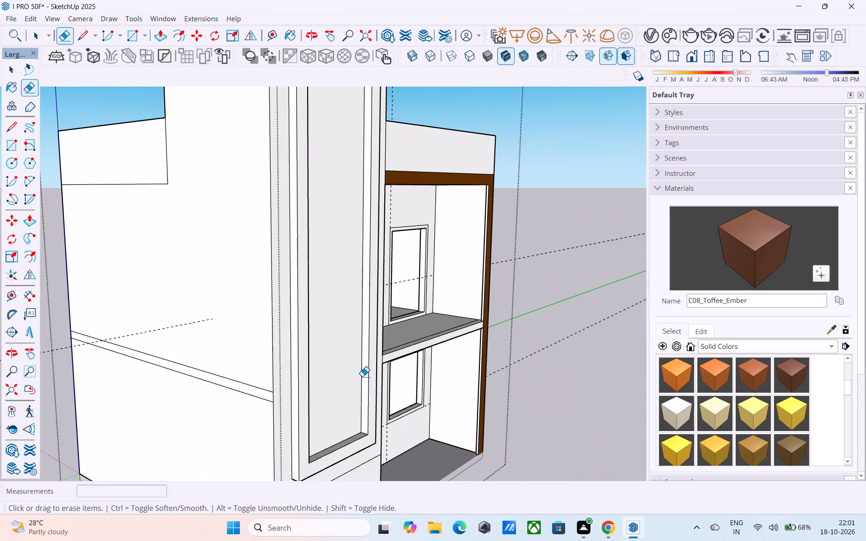
Paint the raised frame's front, top, outer side away from the balconies and balcony-side inner reveal with C08_Toffee_Ember.
middle_drag(362, 377, 332, 406)
scroll(320, 403, down, 8)
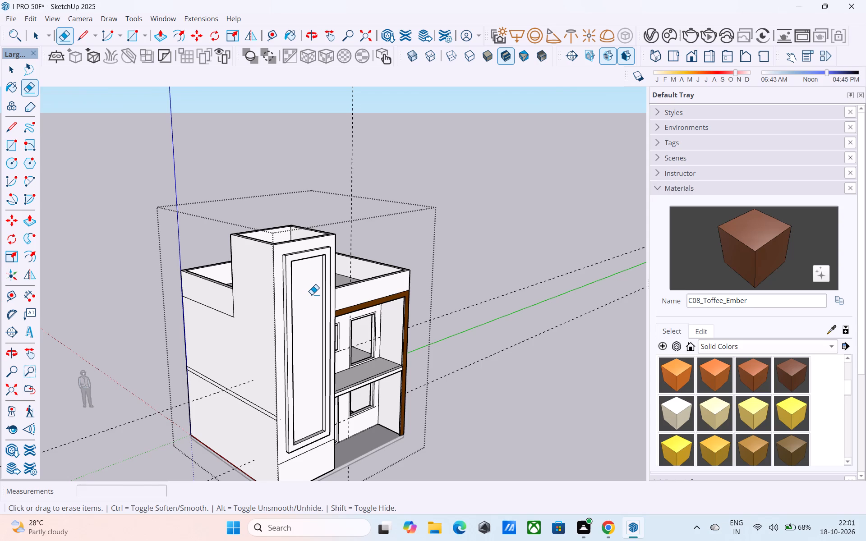
middle_drag(312, 294, 247, 297)
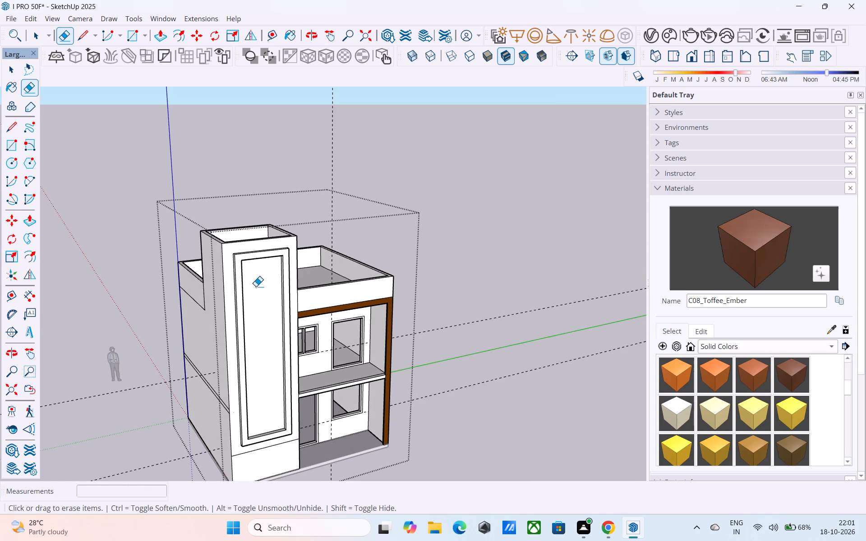
click(763, 254)
scroll(248, 261, up, 10)
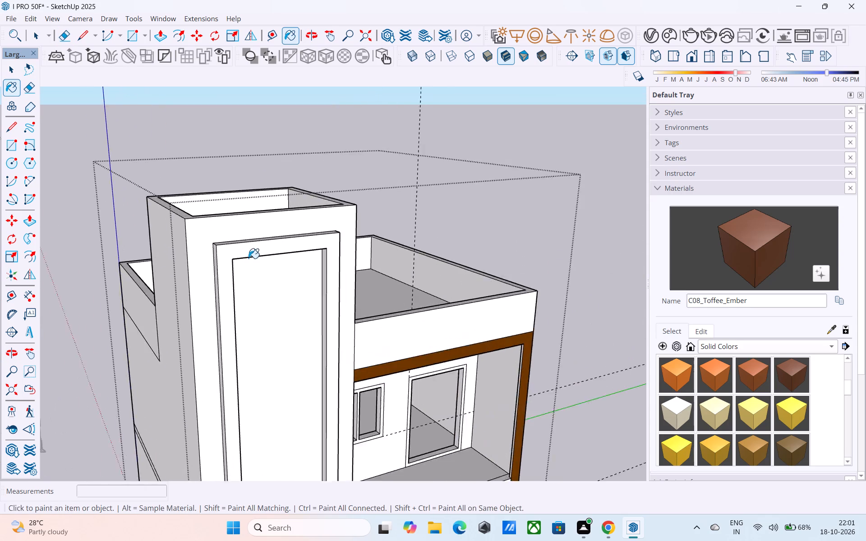
scroll(249, 258, up, 2)
click(241, 252)
middle_drag(241, 252, 390, 279)
scroll(379, 291, up, 3)
click(338, 291)
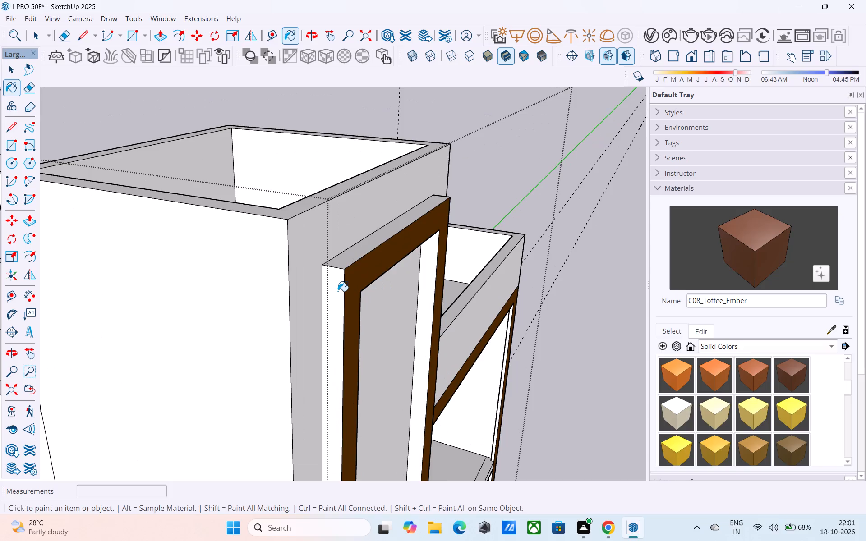
click(354, 252)
click(434, 269)
Paint the frame's balcony-facing outer side, opposite inner reveal and upper inner reveal with C08_Toffee_Ember.
scroll(470, 271, down, 5)
middle_drag(544, 298, 191, 218)
middle_drag(181, 229, 281, 199)
scroll(283, 197, up, 6)
click(230, 197)
shift+middle_drag(231, 199, 297, 200)
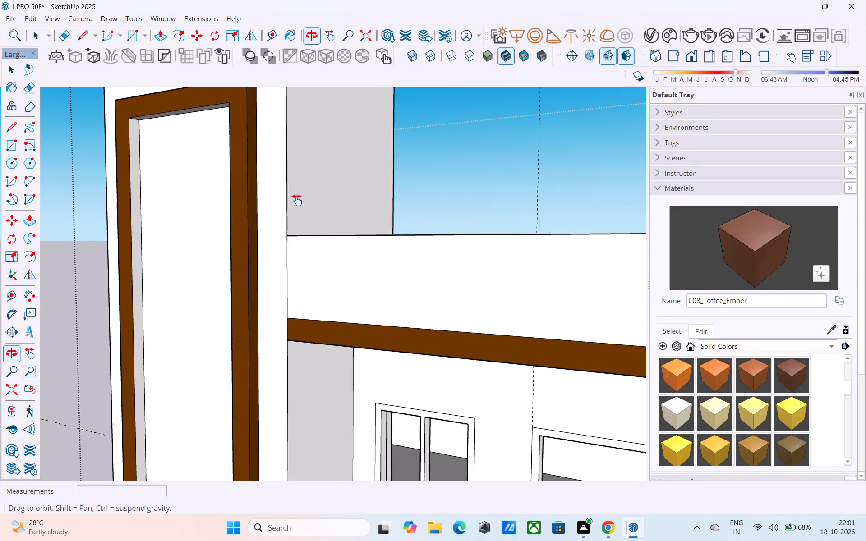
shift+middle_drag(297, 200, 301, 200)
click(176, 207)
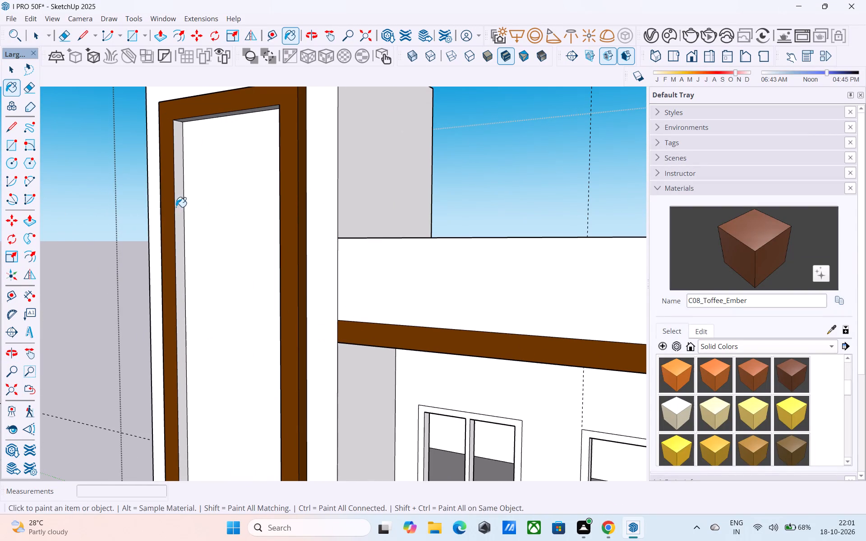
shift+middle_drag(230, 164, 244, 185)
scroll(257, 134, up, 3)
click(257, 133)
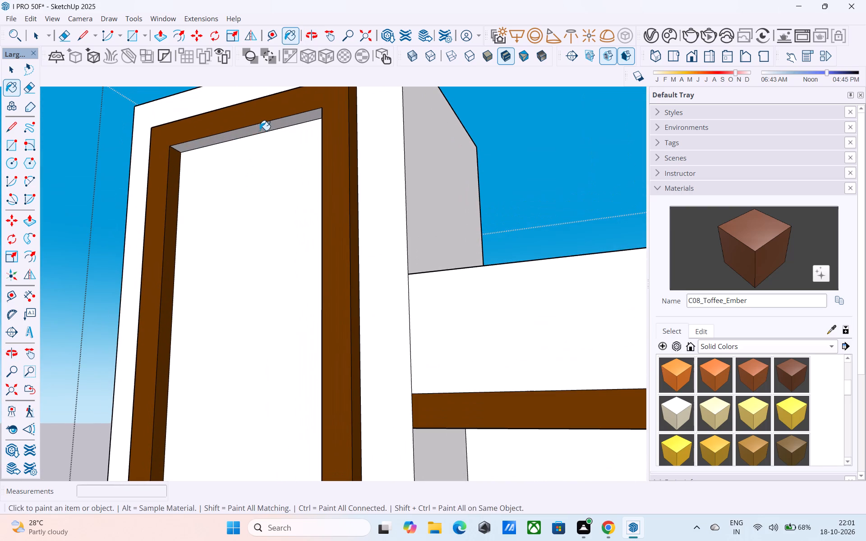
Paint the frame's lower inner ledge and its outer underside with C08_Toffee_Ember.
scroll(260, 133, down, 10)
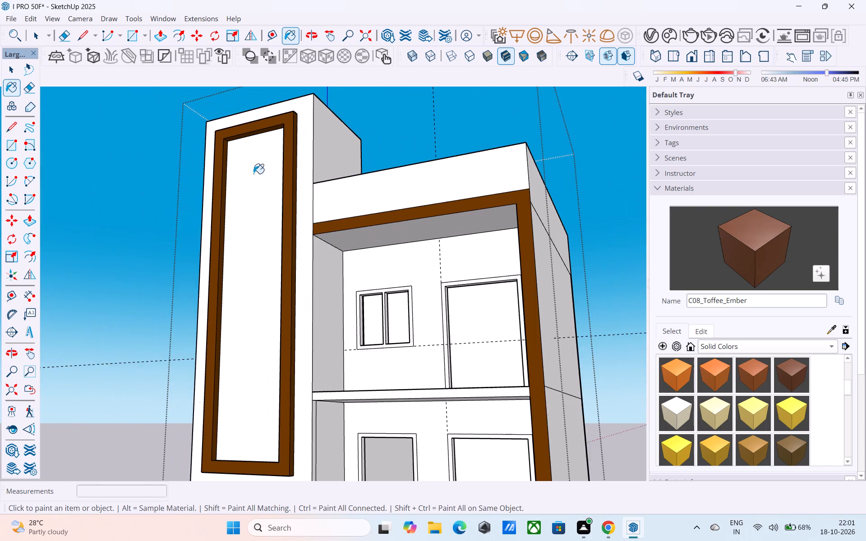
middle_drag(252, 202, 308, 257)
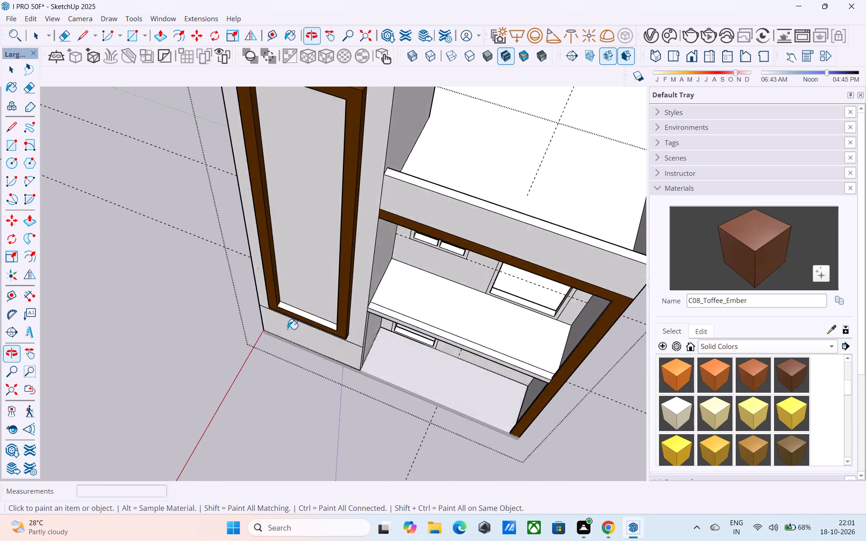
scroll(291, 353, up, 11)
click(346, 267)
middle_drag(346, 269, 377, 307)
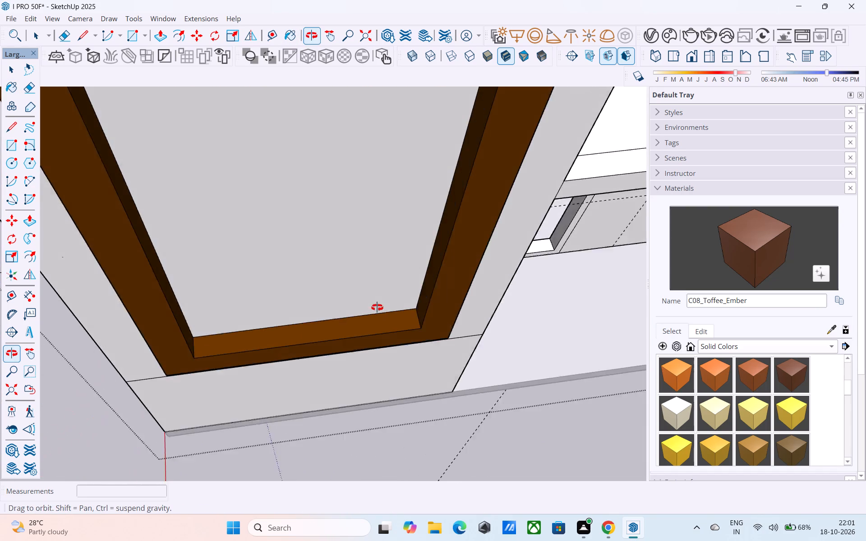
middle_drag(377, 307, 440, 288)
scroll(438, 283, down, 5)
middle_drag(438, 283, 380, 320)
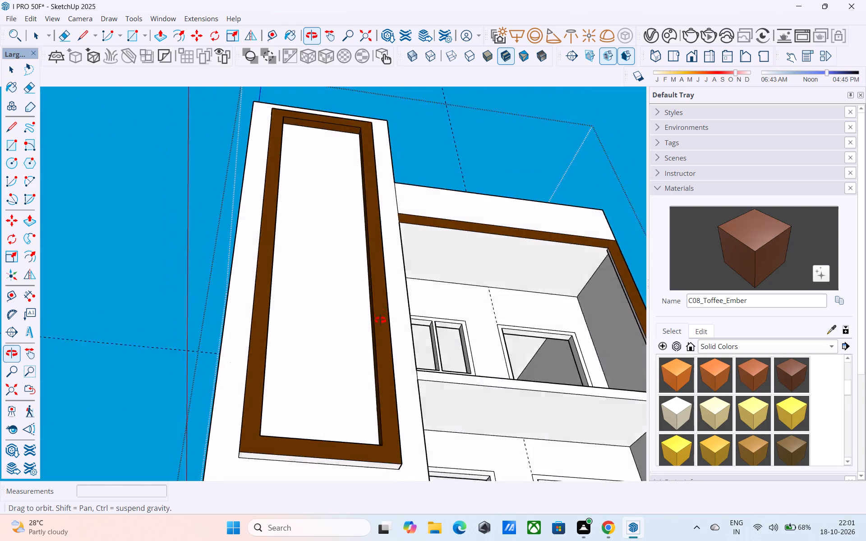
middle_drag(380, 320, 368, 188)
scroll(336, 487, up, 11)
click(338, 457)
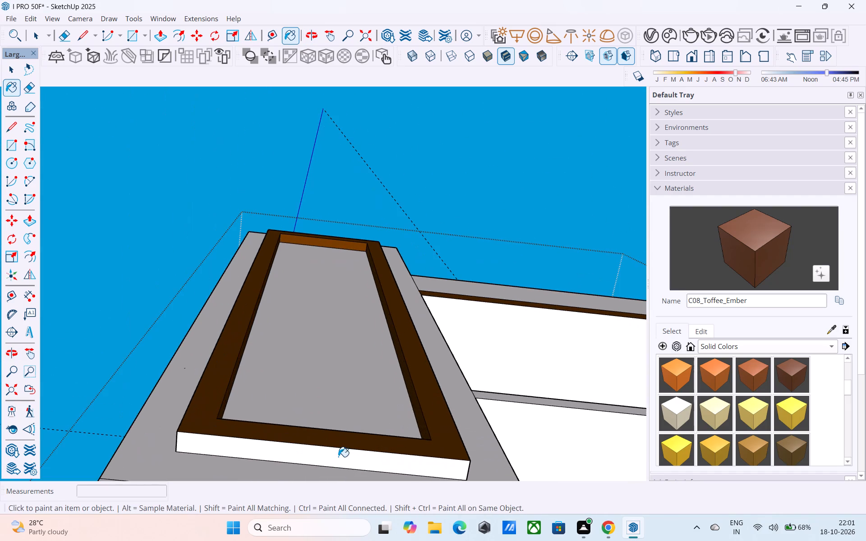
Save the model with the tower frame fully painted.
scroll(329, 278, down, 10)
middle_drag(327, 280, 256, 540)
middle_drag(348, 261, 306, 449)
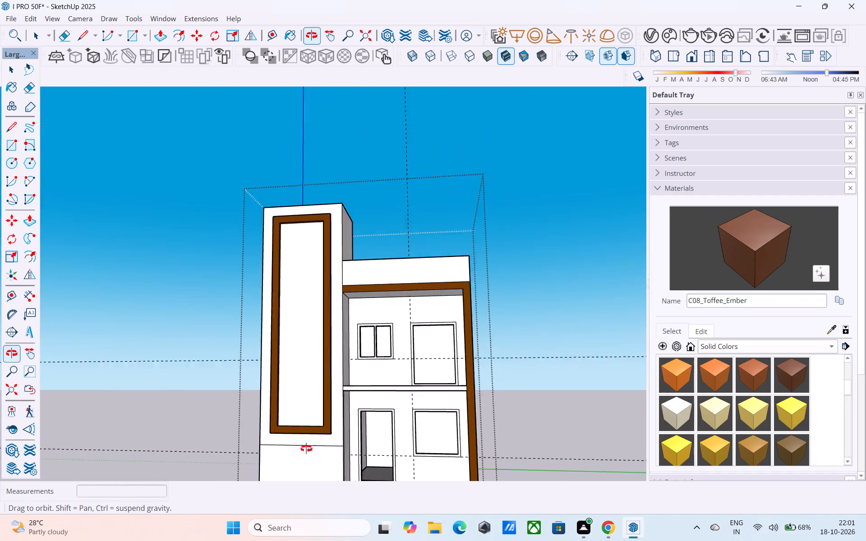
middle_drag(306, 449, 304, 488)
scroll(304, 488, down, 1)
shift+middle_drag(350, 350, 344, 430)
key(space)
middle_drag(345, 427, 330, 348)
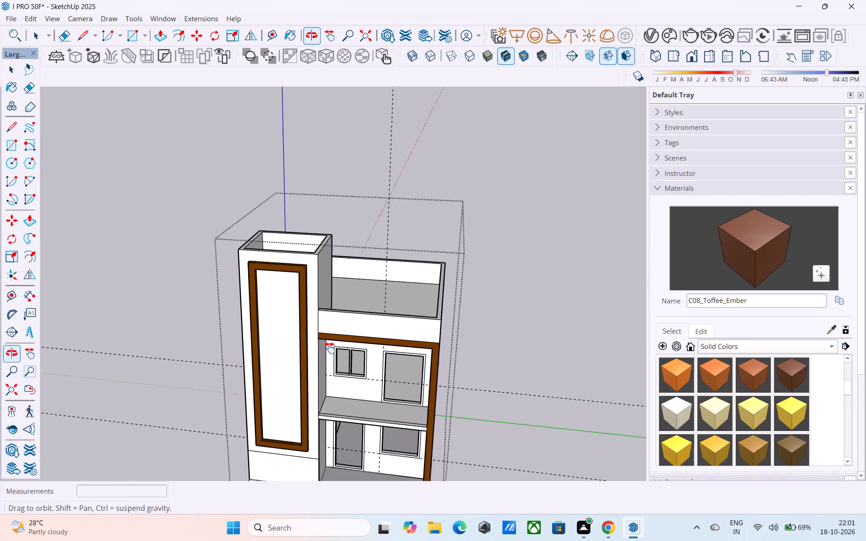
middle_drag(330, 348, 325, 323)
key(ctrl+s)
click(360, 344)
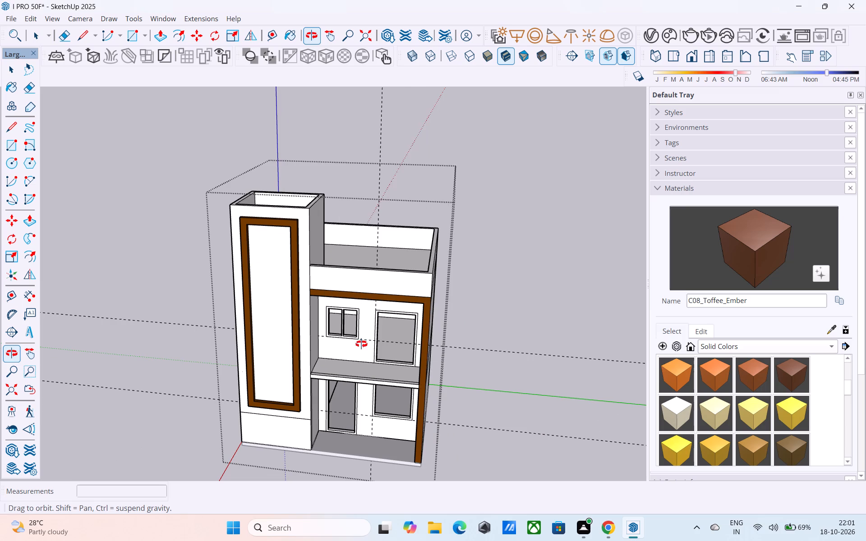
Examine the front facade and the painted tower frame from several angles.
middle_drag(361, 344, 356, 324)
key(space)
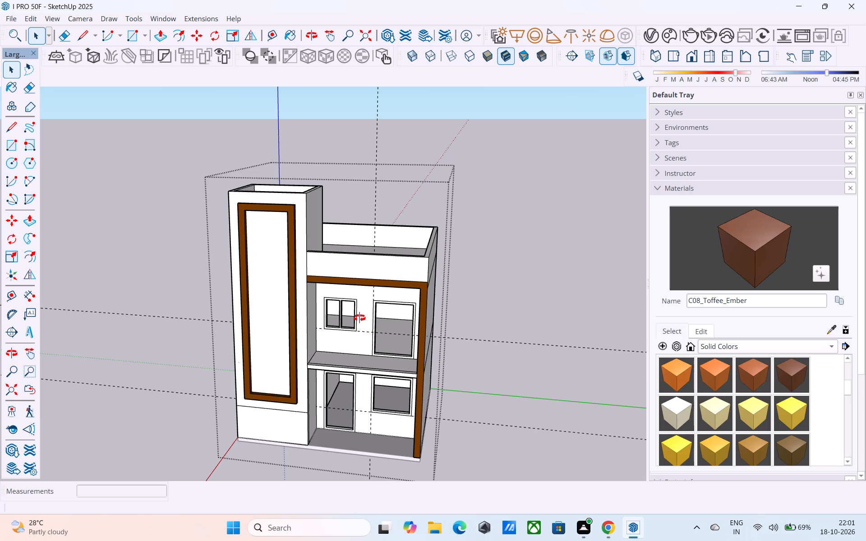
key(space)
middle_drag(361, 316, 389, 257)
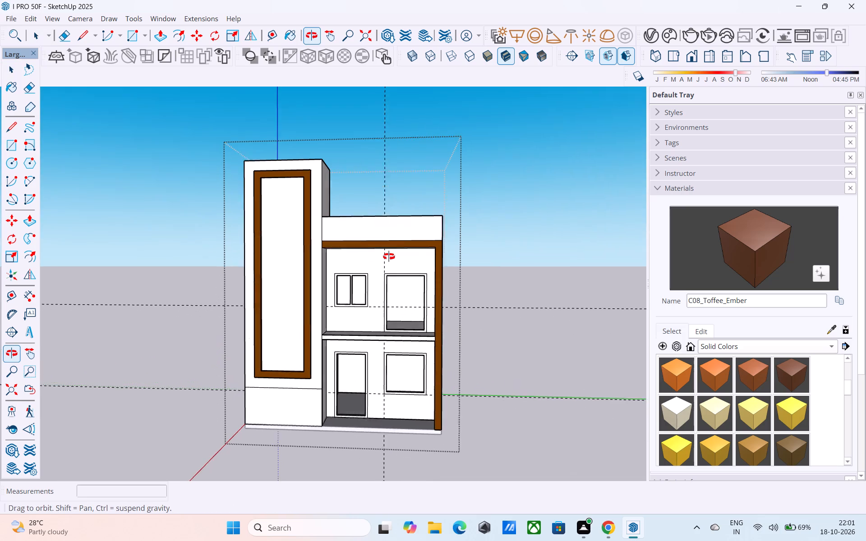
middle_drag(389, 257, 390, 257)
middle_drag(388, 256, 419, 221)
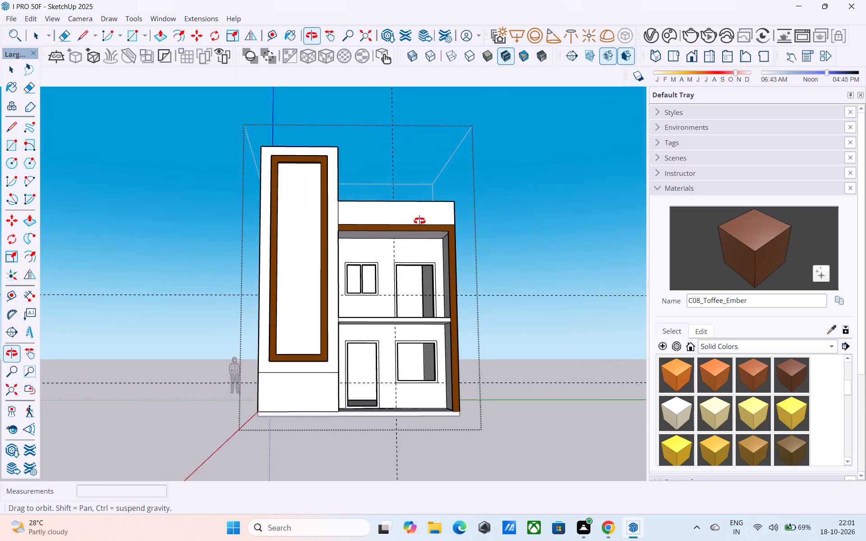
middle_drag(419, 221, 457, 252)
scroll(348, 219, up, 2)
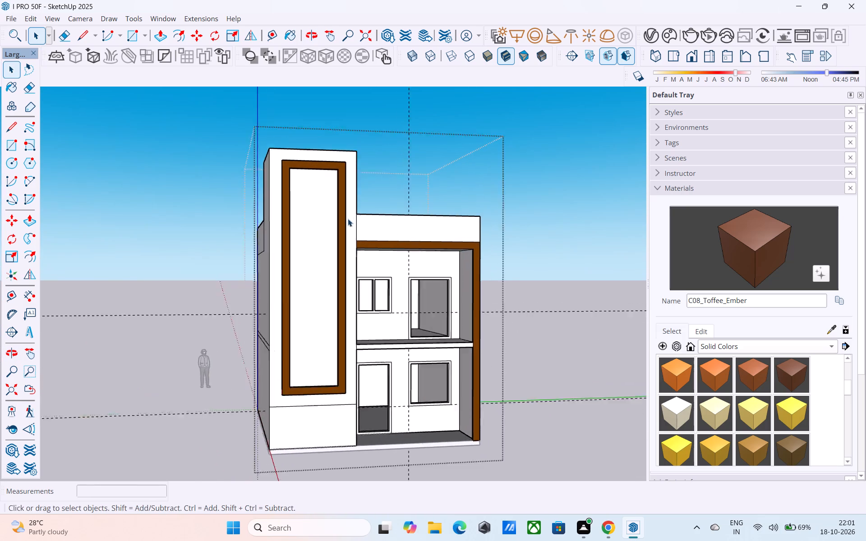
scroll(348, 219, up, 2)
middle_drag(335, 219, 326, 214)
middle_drag(284, 225, 281, 219)
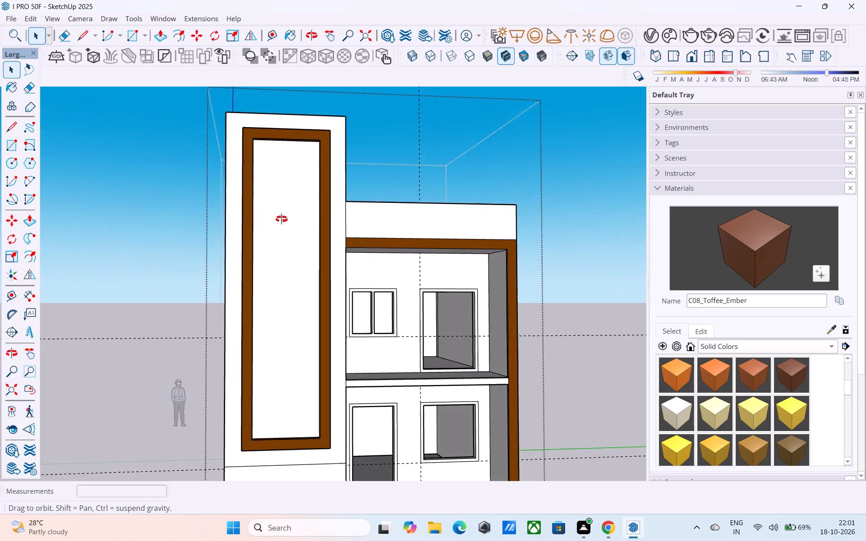
middle_drag(281, 219, 318, 274)
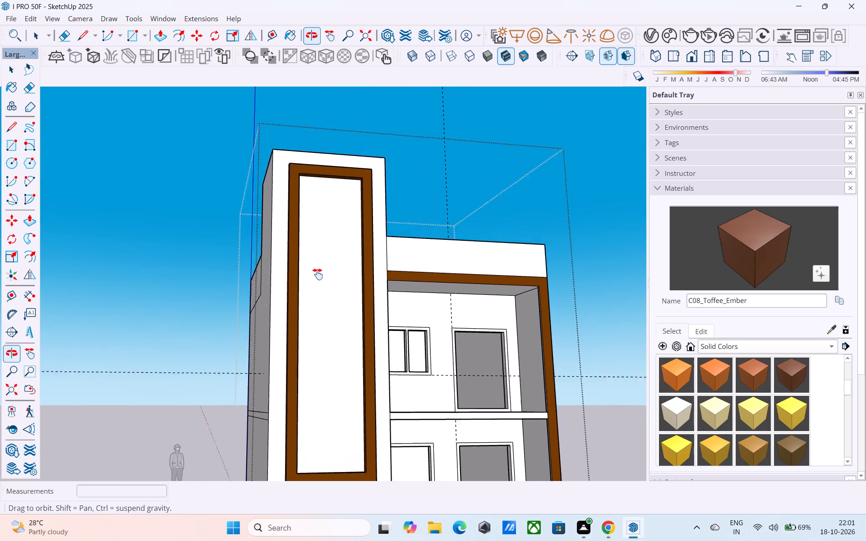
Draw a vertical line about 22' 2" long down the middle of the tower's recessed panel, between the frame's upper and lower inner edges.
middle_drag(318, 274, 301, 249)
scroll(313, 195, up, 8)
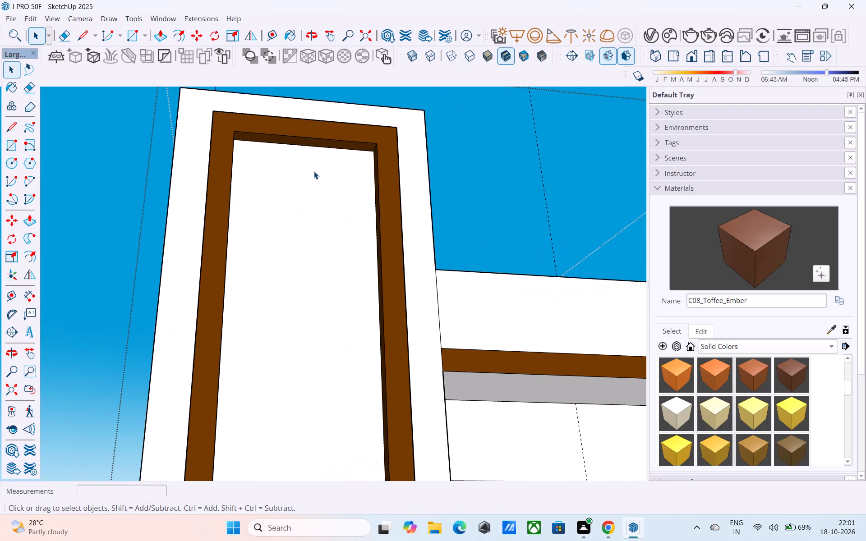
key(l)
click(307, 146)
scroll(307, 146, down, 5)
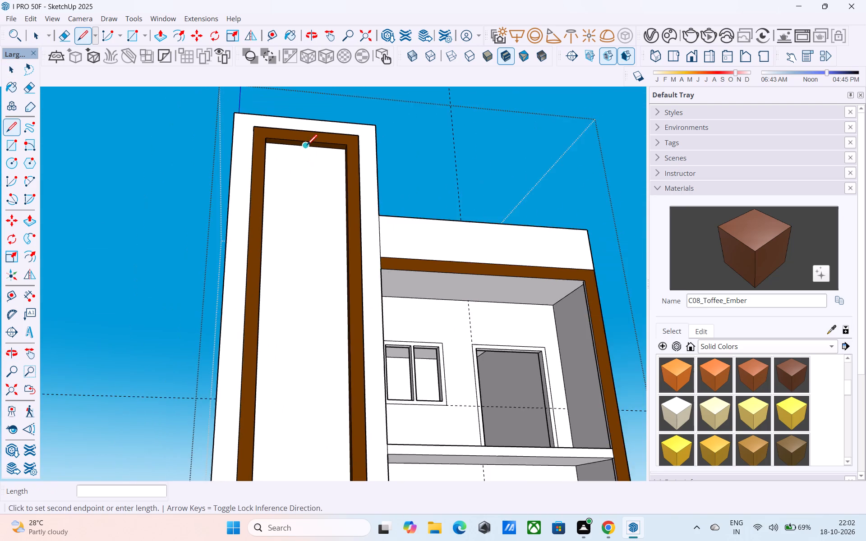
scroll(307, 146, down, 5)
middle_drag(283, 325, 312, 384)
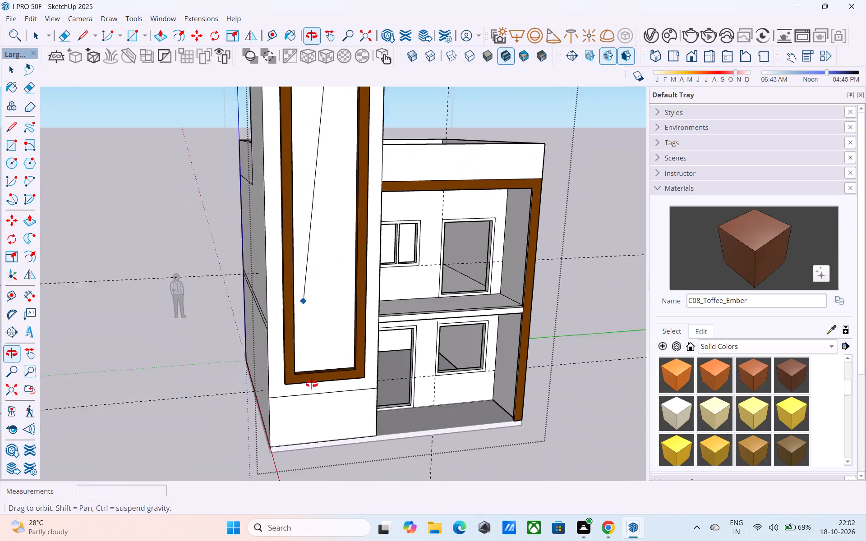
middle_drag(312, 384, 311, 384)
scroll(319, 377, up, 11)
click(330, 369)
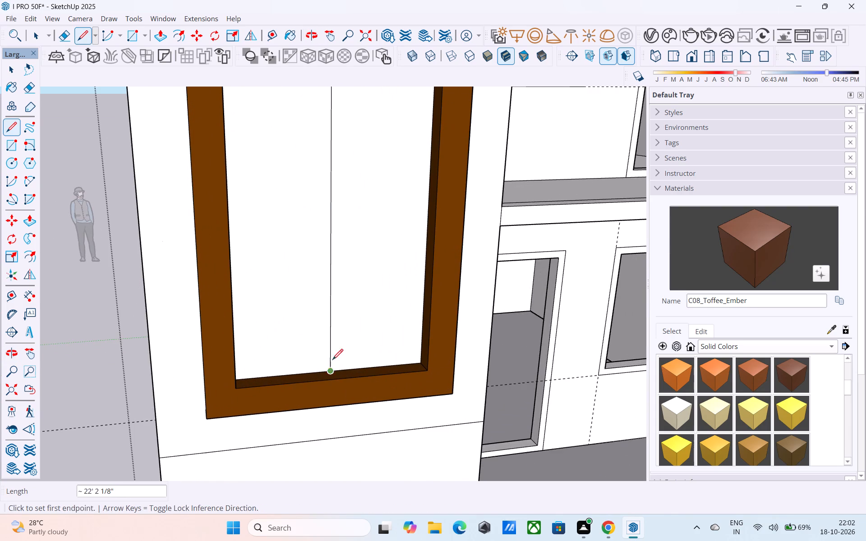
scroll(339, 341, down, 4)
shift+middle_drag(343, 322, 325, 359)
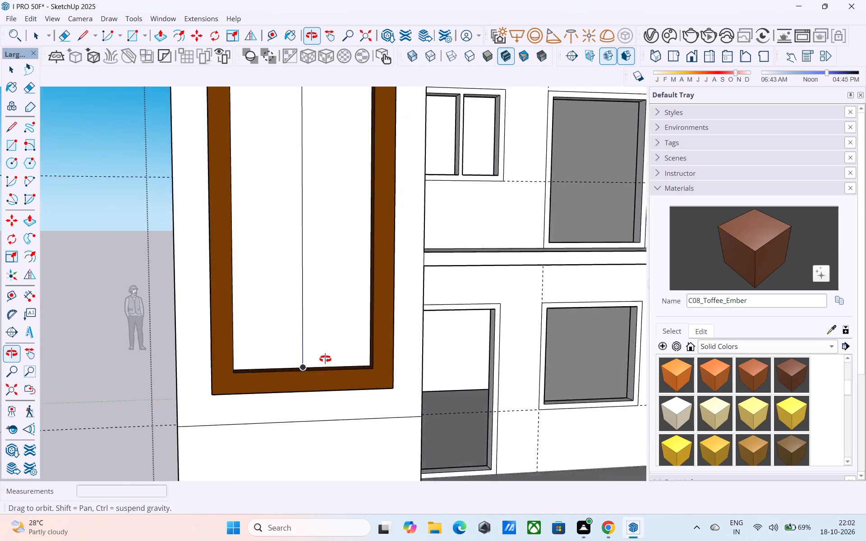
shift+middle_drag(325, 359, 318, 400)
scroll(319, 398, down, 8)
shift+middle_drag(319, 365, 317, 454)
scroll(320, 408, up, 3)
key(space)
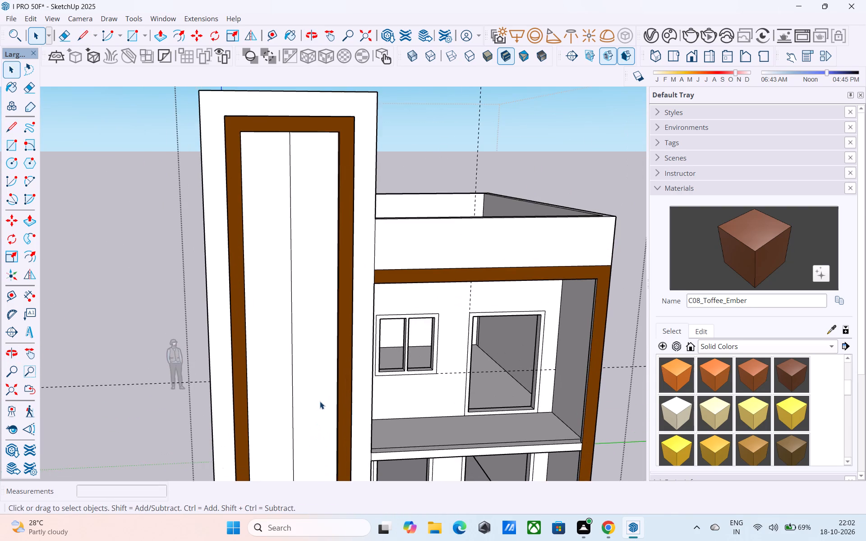
Examine the tower's divided panel and the front facade from several angles.
scroll(317, 391, down, 6)
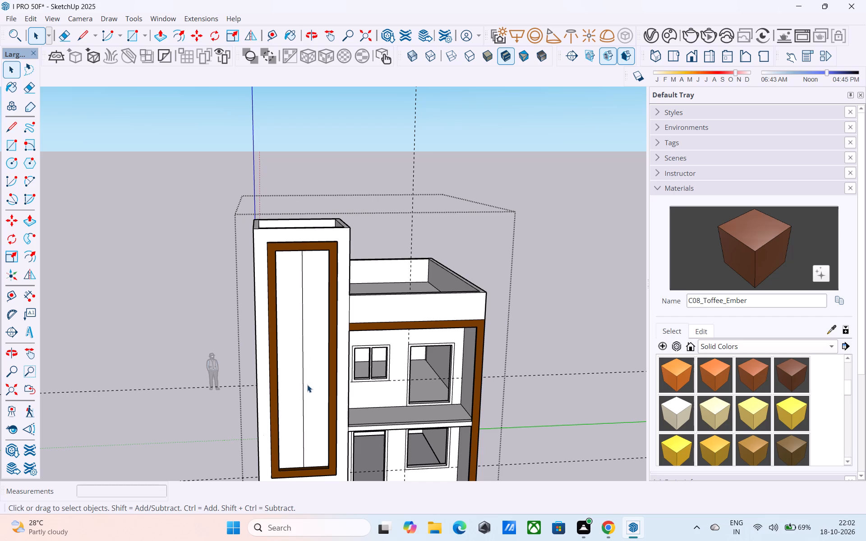
scroll(307, 404, down, 4)
middle_drag(353, 327, 358, 230)
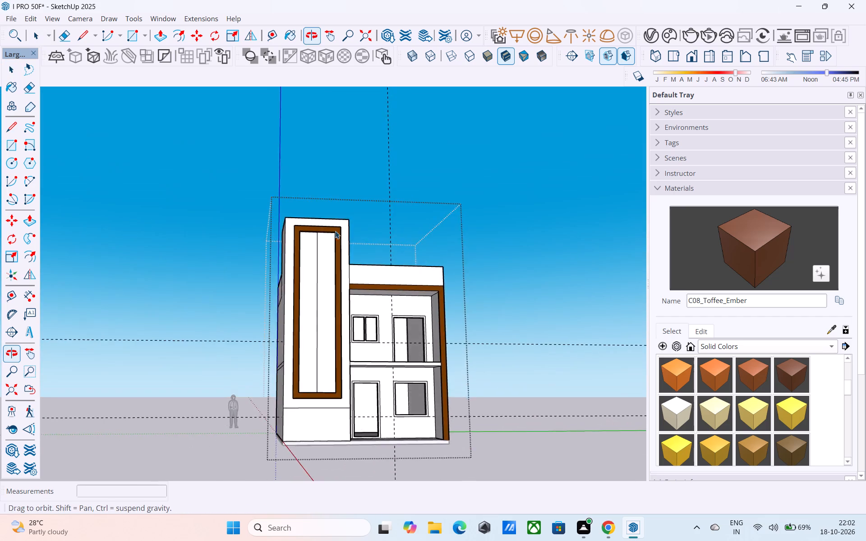
scroll(294, 226, up, 8)
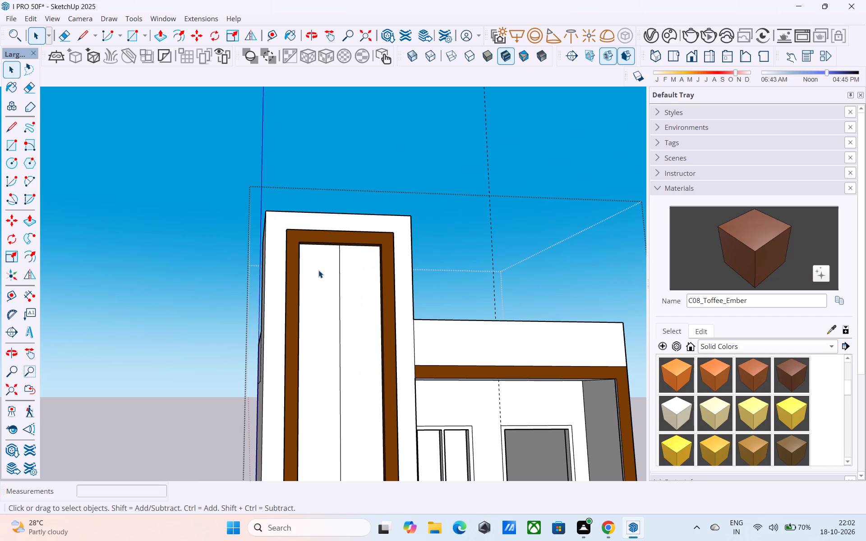
scroll(301, 297, down, 3)
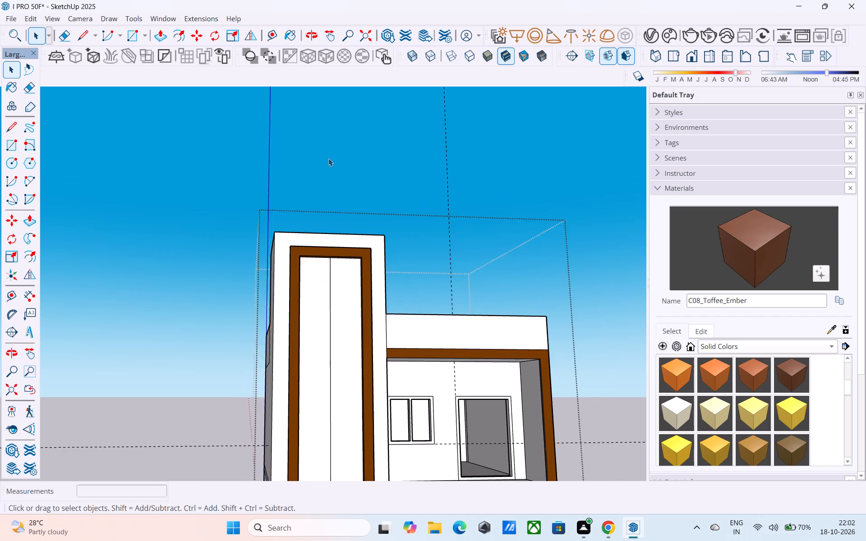
scroll(328, 157, down, 5)
scroll(297, 341, up, 5)
scroll(241, 263, down, 6)
middle_drag(295, 292, 291, 337)
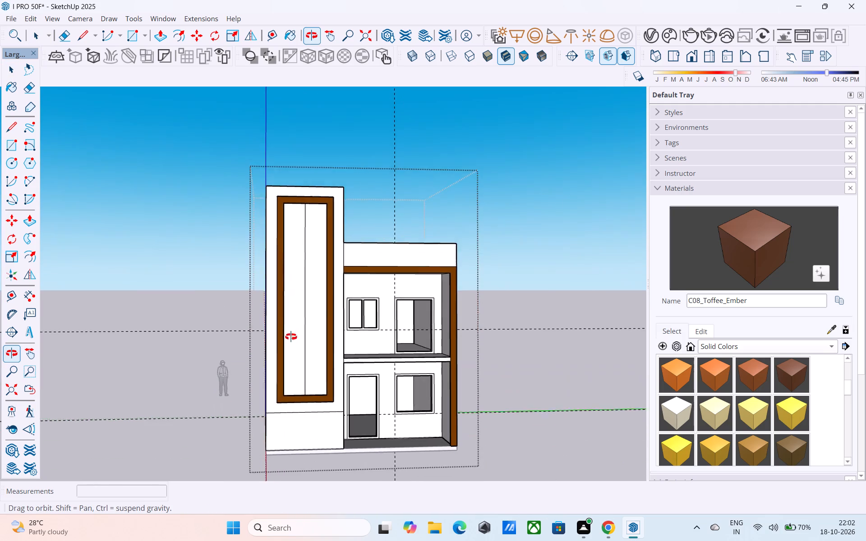
middle_drag(291, 337, 234, 342)
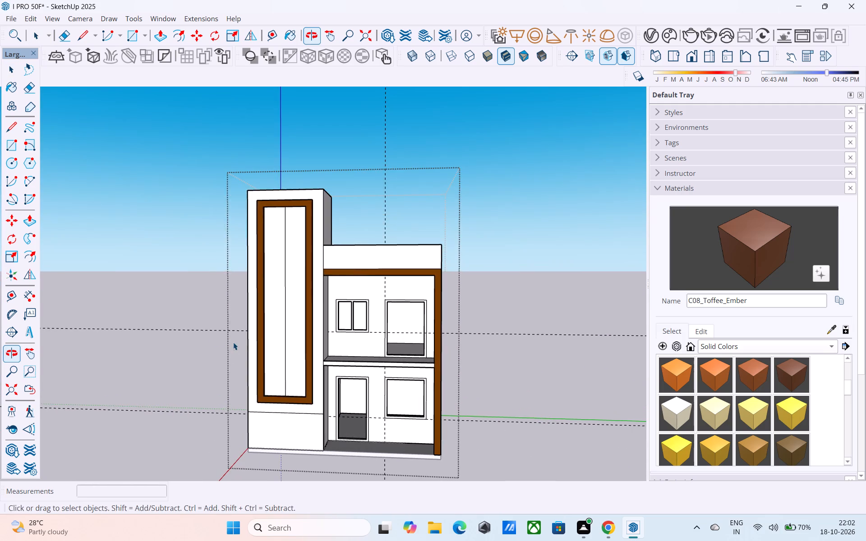
scroll(103, 313, down, 4)
middle_drag(164, 308, 347, 282)
middle_drag(353, 280, 301, 343)
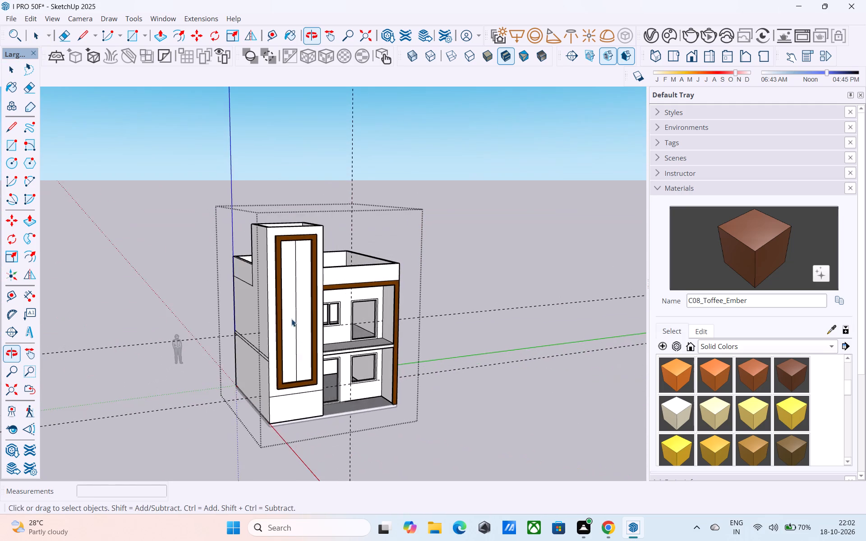
Push the tower frame's front face back flush with the tower's front wall.
scroll(290, 281, up, 10)
click(254, 255)
click(262, 259)
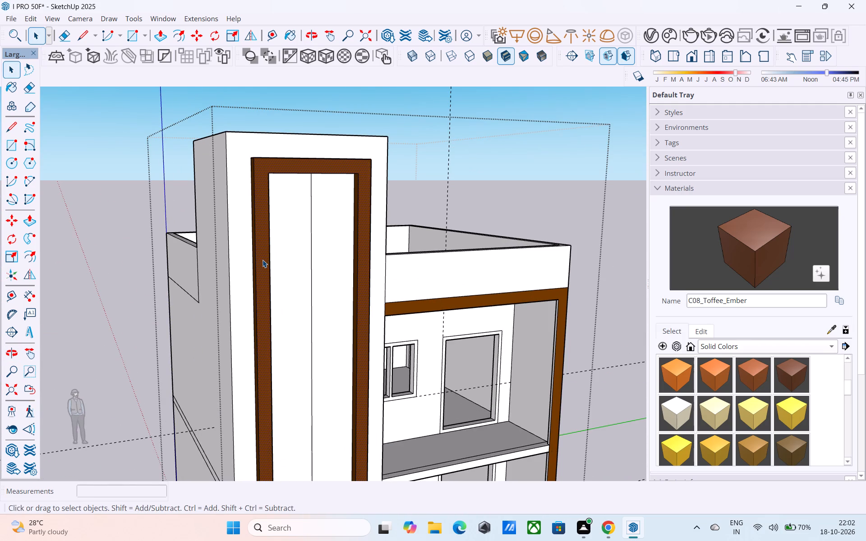
key(p)
click(263, 260)
click(246, 292)
key(space)
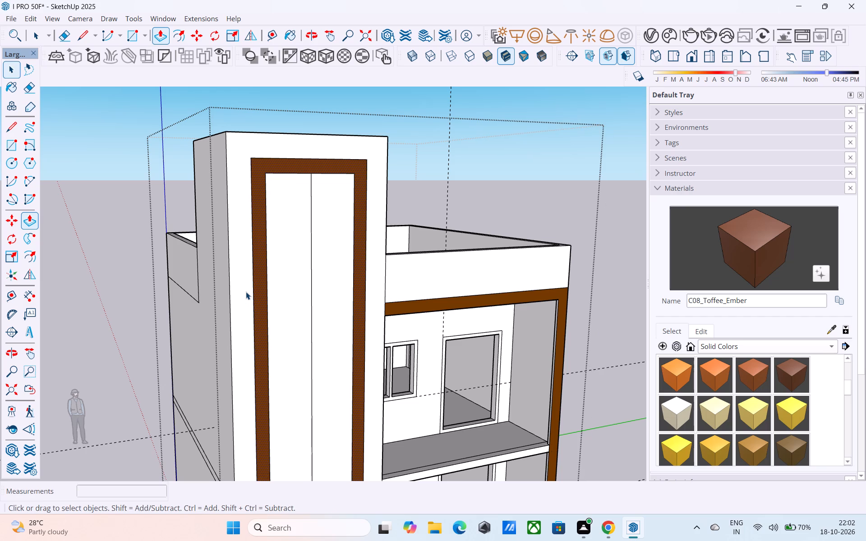
Paint the flattened tower frame face with the Default material from the model's materials.
scroll(725, 371, up, 2)
click(727, 346)
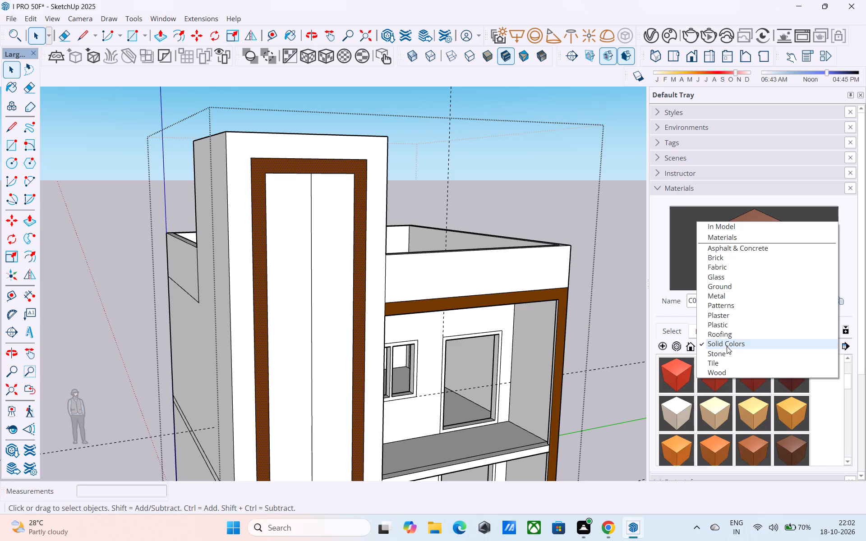
click(725, 227)
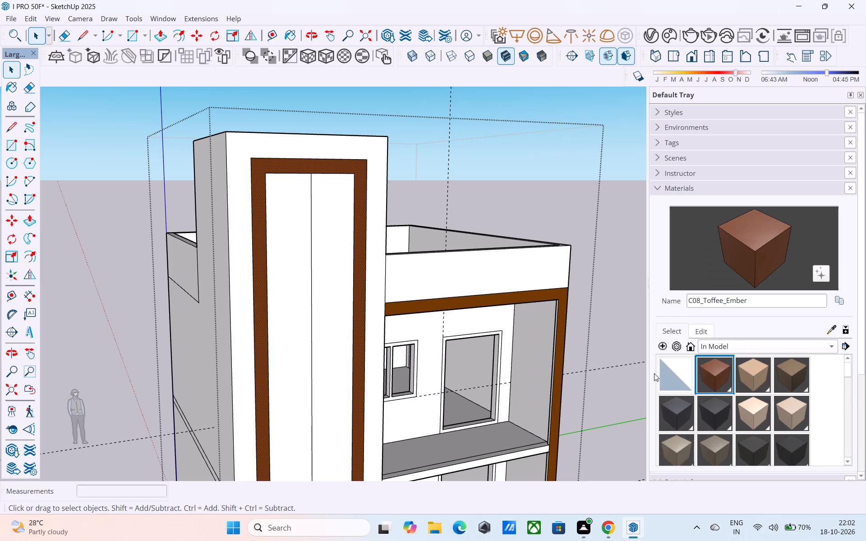
click(673, 372)
click(264, 234)
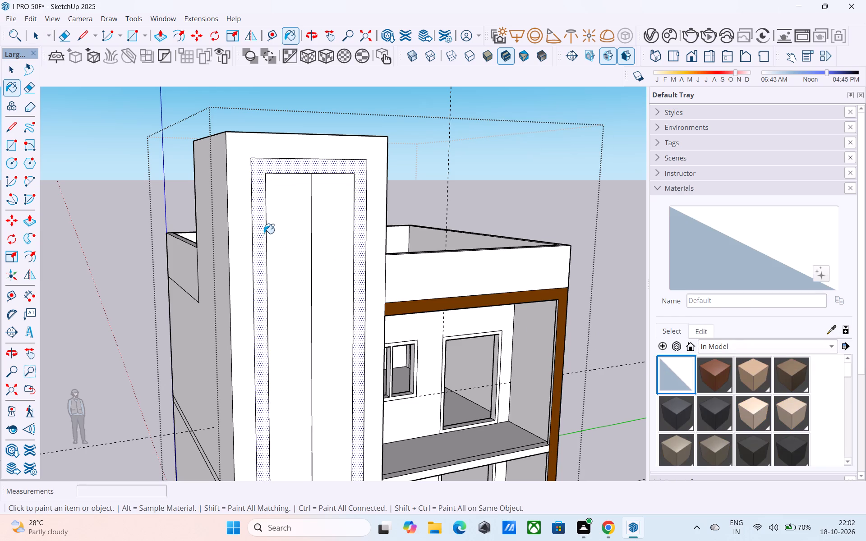
Erase the old frame's four outer edges and the panel's vertical centre line, keeping the inner rectangle.
key(e)
drag(255, 234, 249, 229)
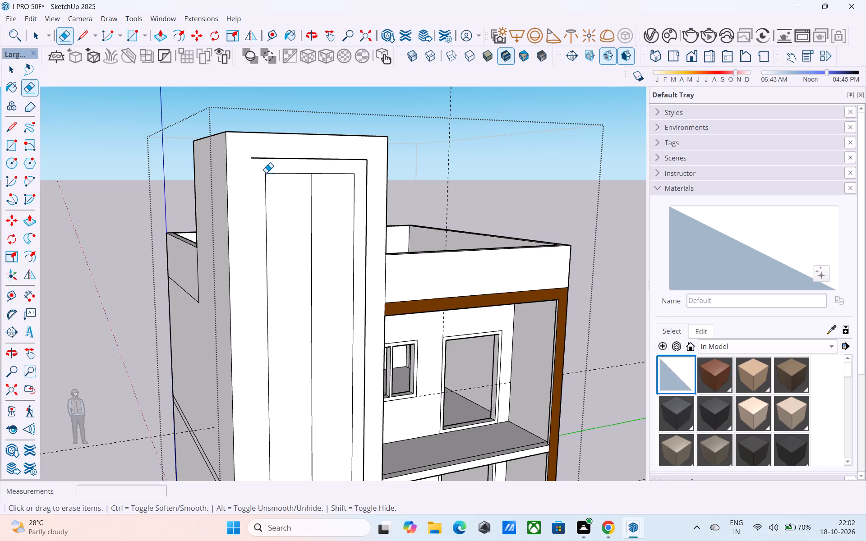
drag(265, 164, 268, 146)
drag(329, 225, 312, 229)
click(363, 182)
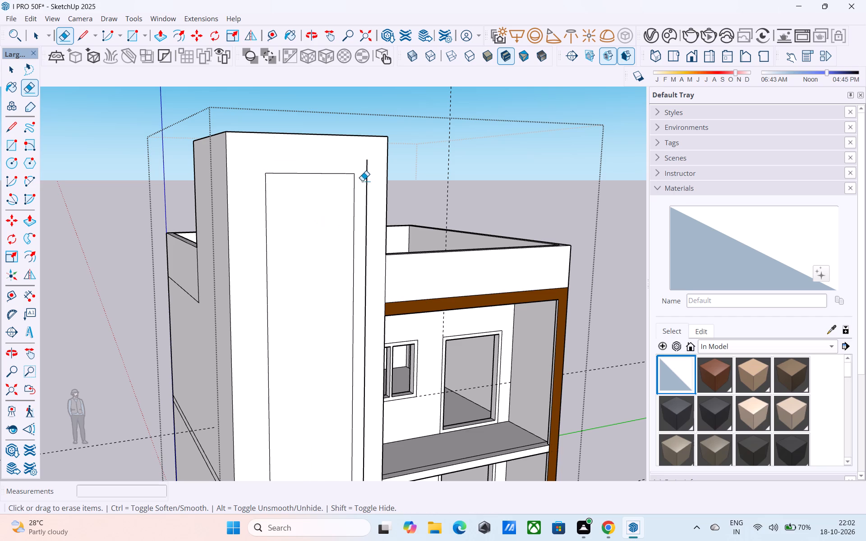
click(367, 179)
scroll(340, 184, down, 3)
scroll(334, 184, up, 1)
scroll(332, 184, down, 6)
scroll(300, 368, up, 9)
drag(300, 370, 300, 377)
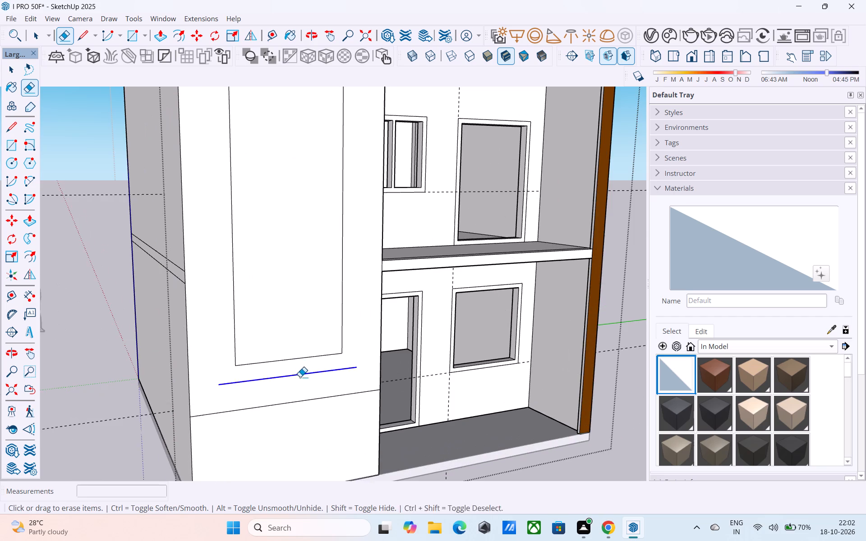
drag(300, 377, 300, 377)
scroll(294, 383, down, 5)
middle_drag(289, 405, 267, 441)
key(space)
Offset the remaining rectangle on the tower front inward by 9 inches.
scroll(255, 375, down, 5)
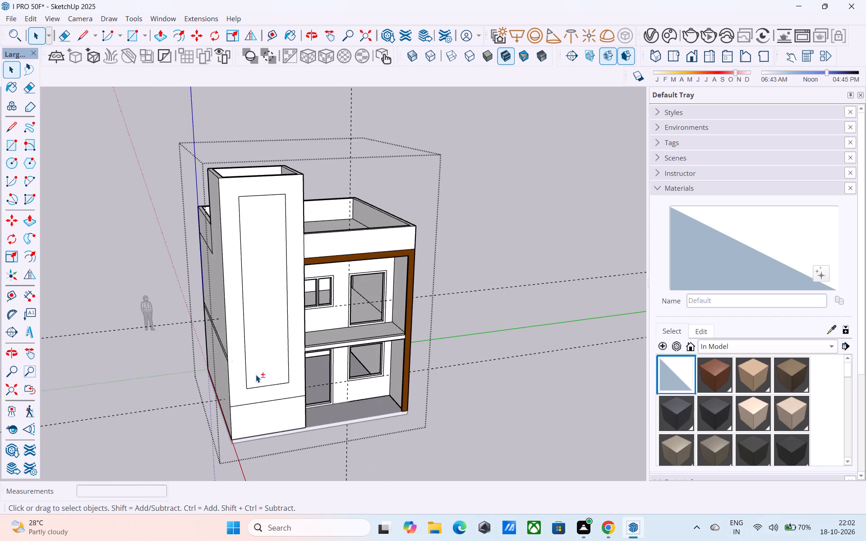
shift+middle_drag(256, 375, 239, 391)
click(250, 361)
scroll(250, 361, up, 4)
key(f)
click(251, 361)
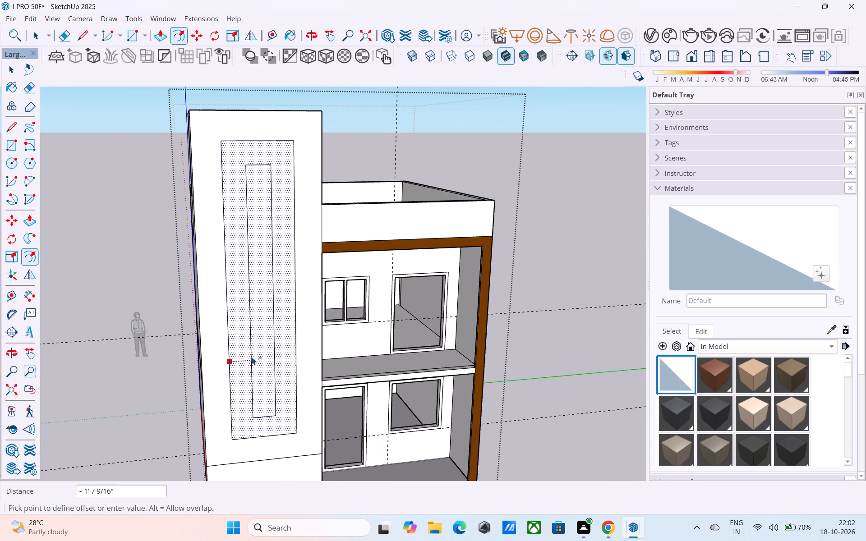
text(6")
key(Return)
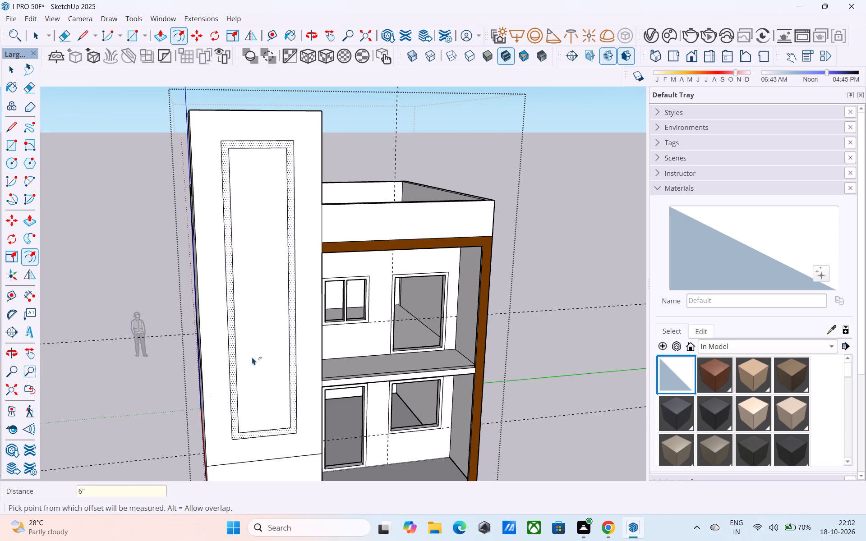
text(9")
key(Return)
key(space)
Paint the band between the two tower rectangles with C08_Toffee_Ember.
middle_drag(275, 369, 264, 367)
click(709, 373)
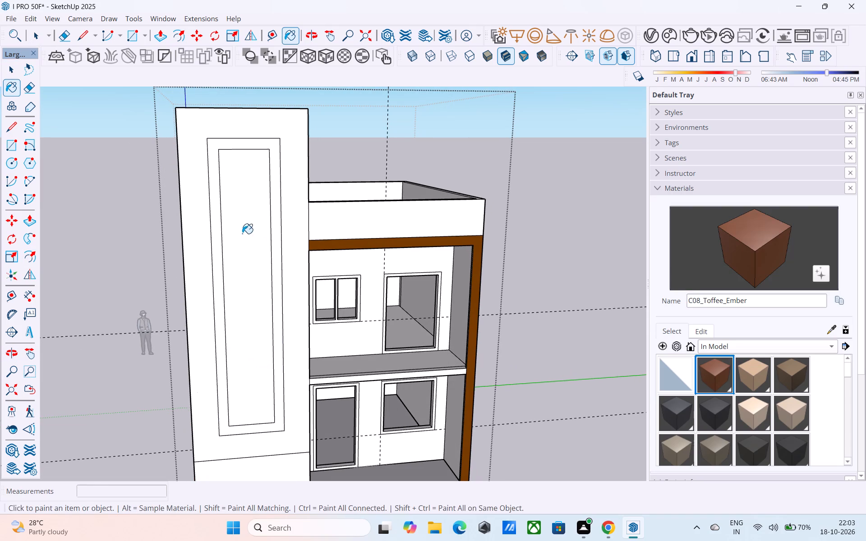
scroll(232, 220, up, 4)
click(212, 205)
key(space)
Extrude the painted tower band 6 inches outward to form a raised frame.
scroll(212, 204, down, 8)
middle_drag(206, 244, 245, 271)
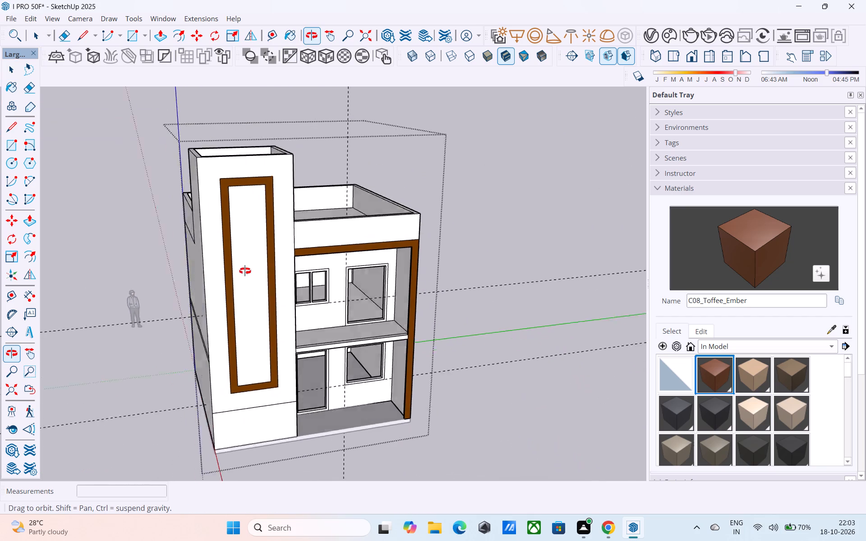
middle_drag(245, 271, 230, 246)
scroll(230, 246, down, 4)
middle_drag(223, 241, 212, 233)
scroll(212, 233, up, 7)
click(225, 230)
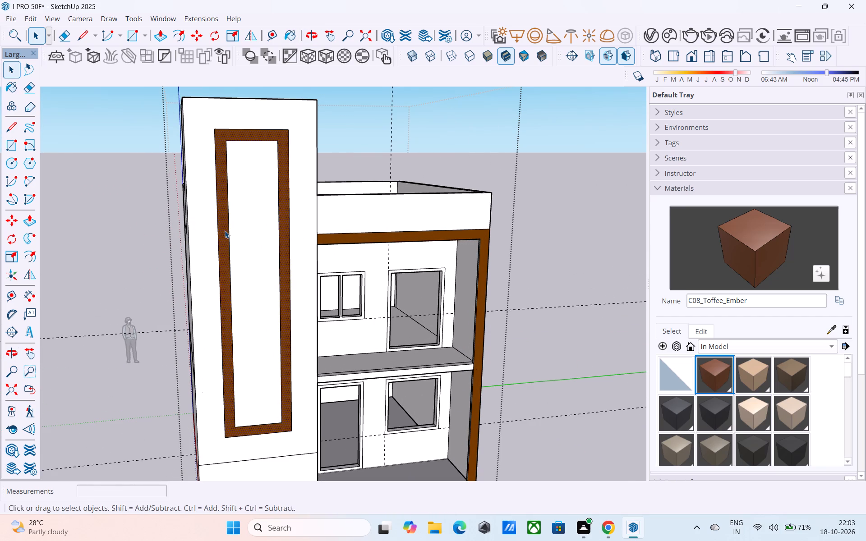
key(p)
click(225, 230)
text(6")
key(Return)
key(space)
Copy the tower's top front edge 2 inches down the front face.
middle_drag(230, 235, 412, 246)
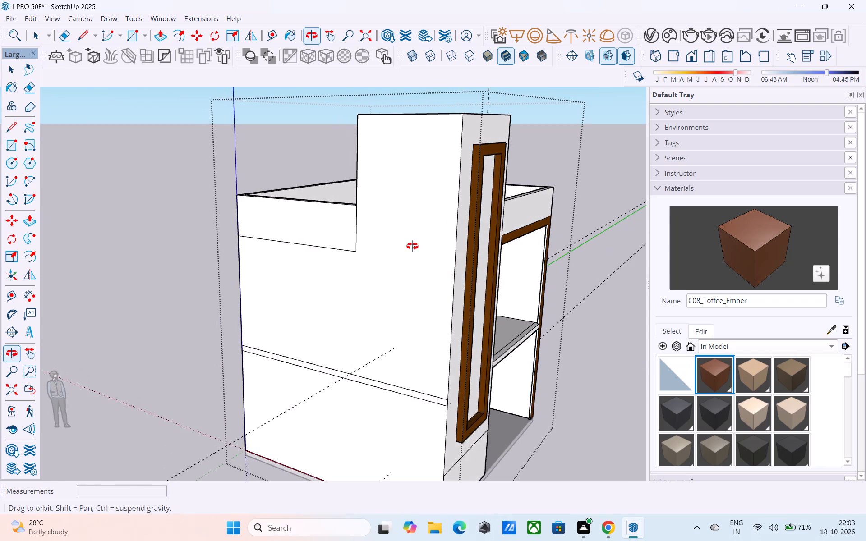
middle_drag(412, 246, 164, 330)
shift+middle_drag(181, 327, 170, 229)
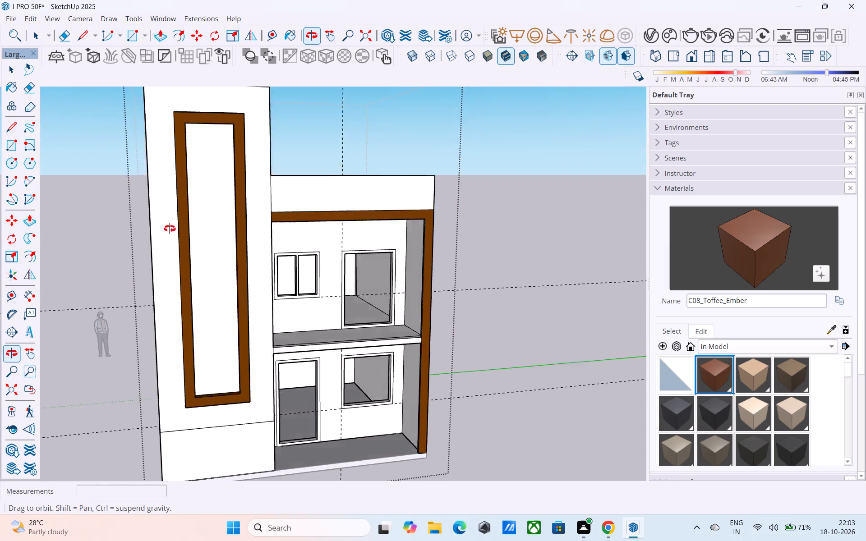
shift+middle_drag(170, 229, 170, 229)
scroll(245, 199, down, 1)
shift+middle_drag(245, 199, 252, 369)
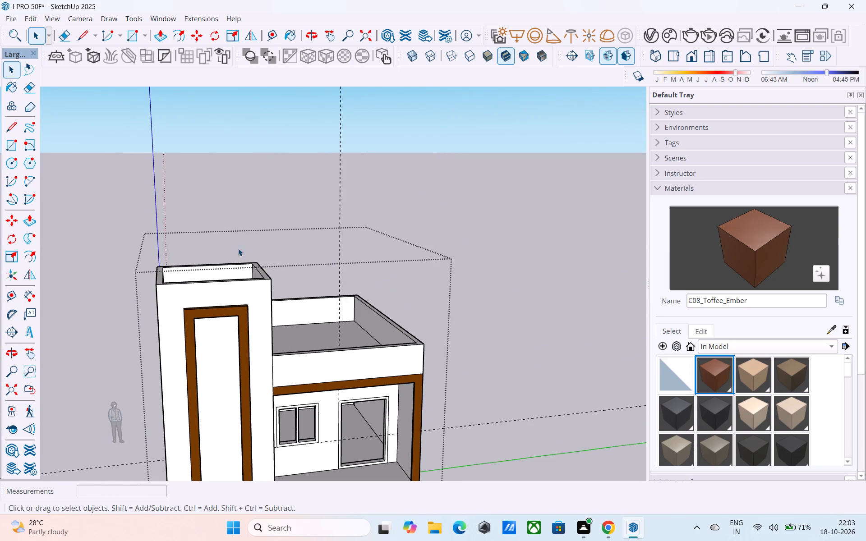
middle_drag(238, 248, 322, 243)
scroll(327, 261, up, 8)
middle_drag(283, 317, 274, 285)
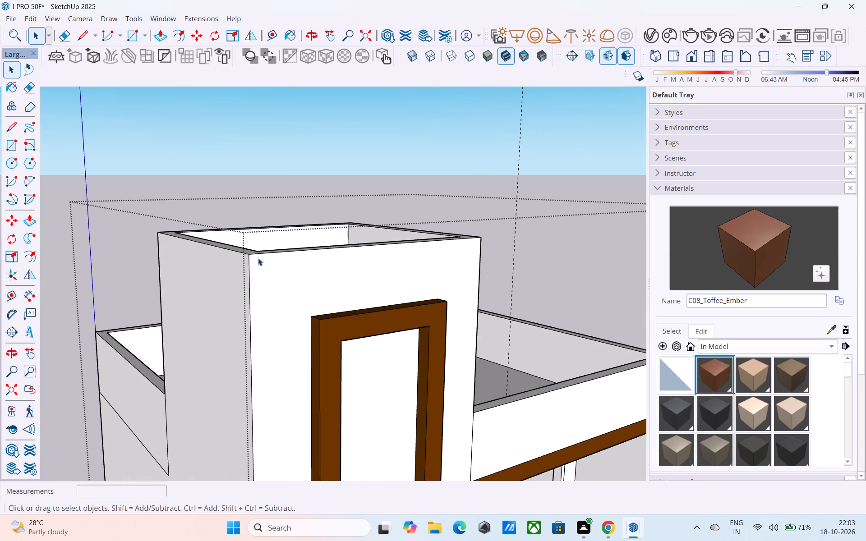
click(256, 255)
key(m)
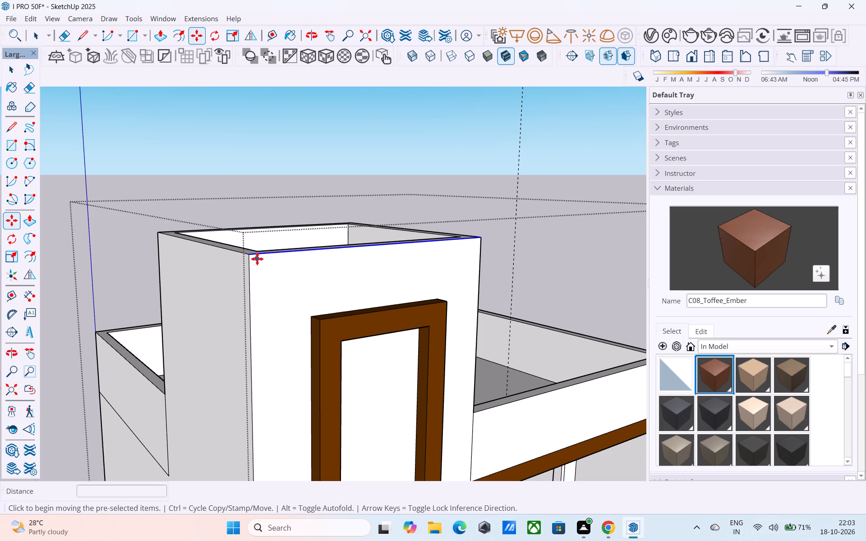
click(251, 257)
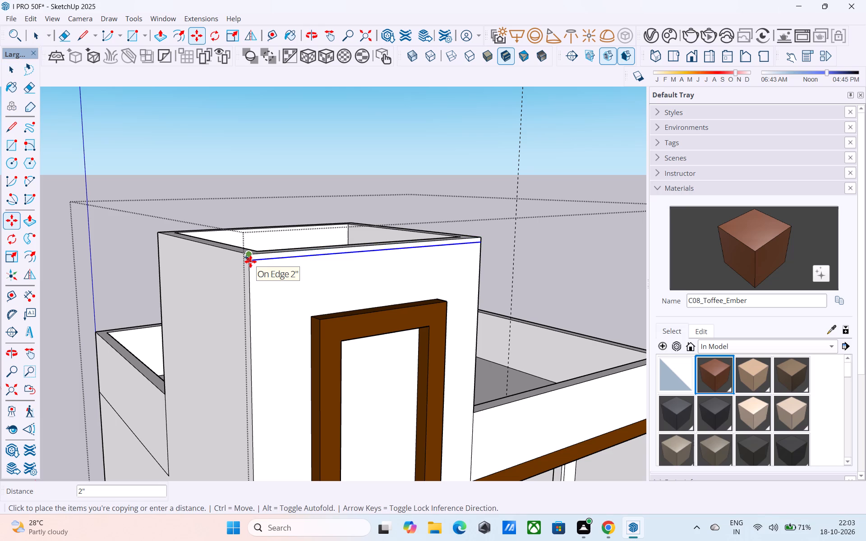
click(250, 261)
Paint the narrow strip along the top of the tower's front face with C08_Toffee_Ember.
click(759, 249)
scroll(317, 252, up, 7)
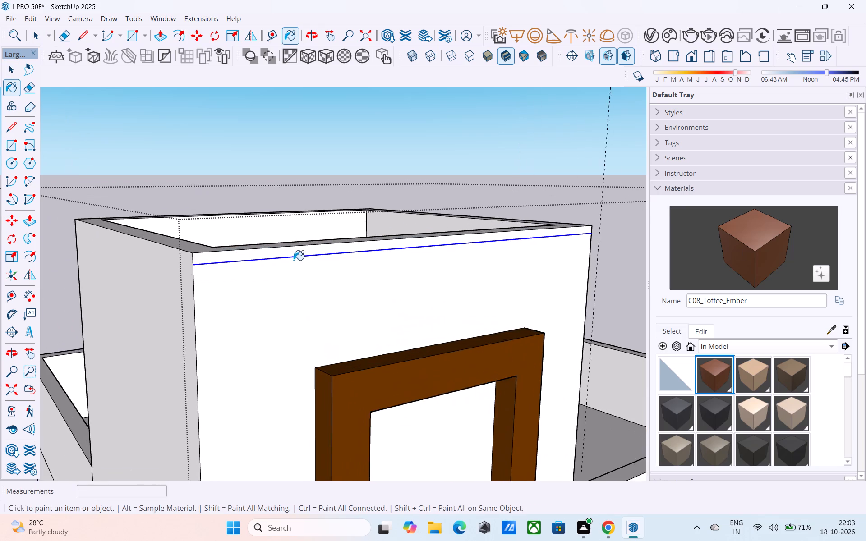
click(286, 254)
key(space)
scroll(286, 253, down, 8)
middle_click(287, 253)
scroll(287, 253, up, 7)
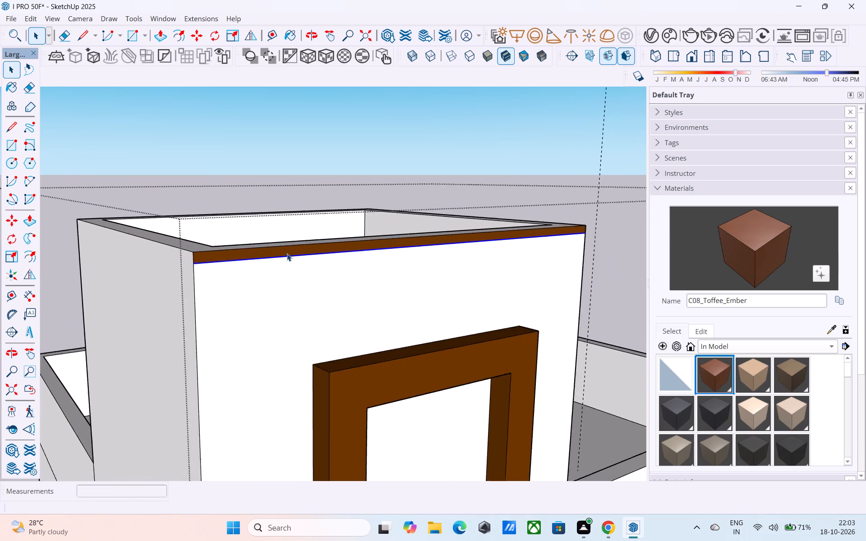
Extrude the Toffee Ember strip along the tower's top front edge 2 inches outward.
scroll(287, 253, up, 4)
click(286, 253)
key(p)
click(286, 254)
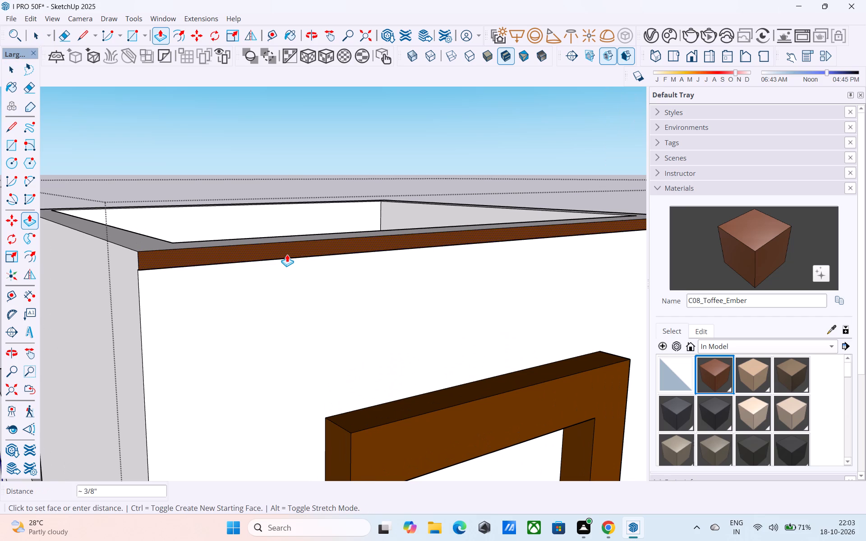
key(2)
key(shift+quotedbl)
key(Return)
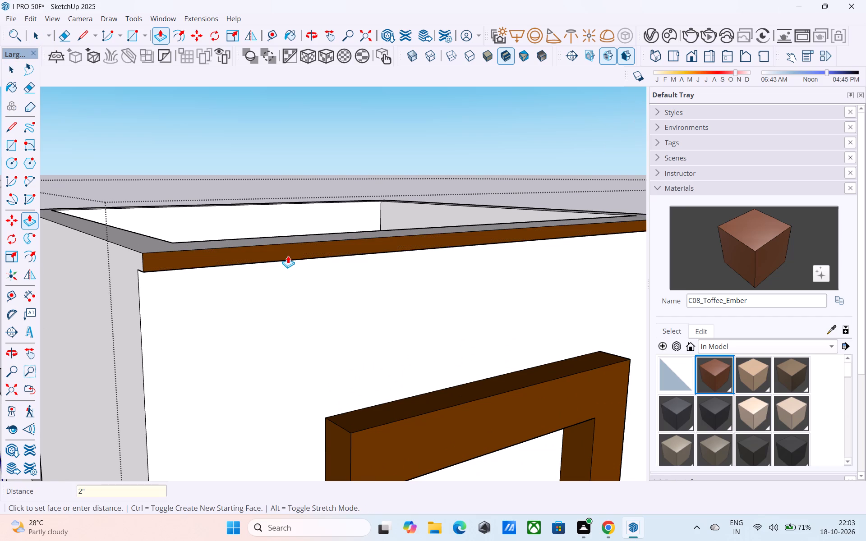
key(space)
Examine the front facade and the tower's side from several angles with the new top trim in place.
scroll(288, 256, down, 6)
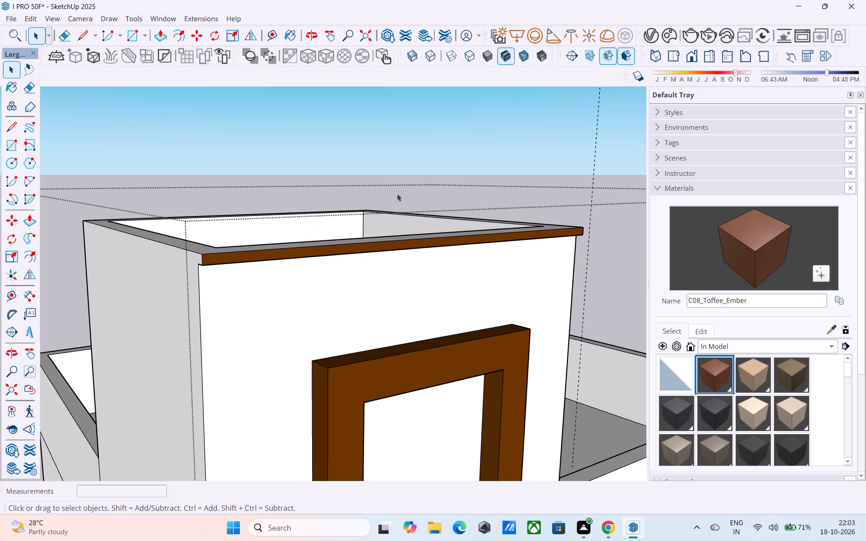
scroll(397, 193, down, 5)
middle_drag(399, 194, 526, 127)
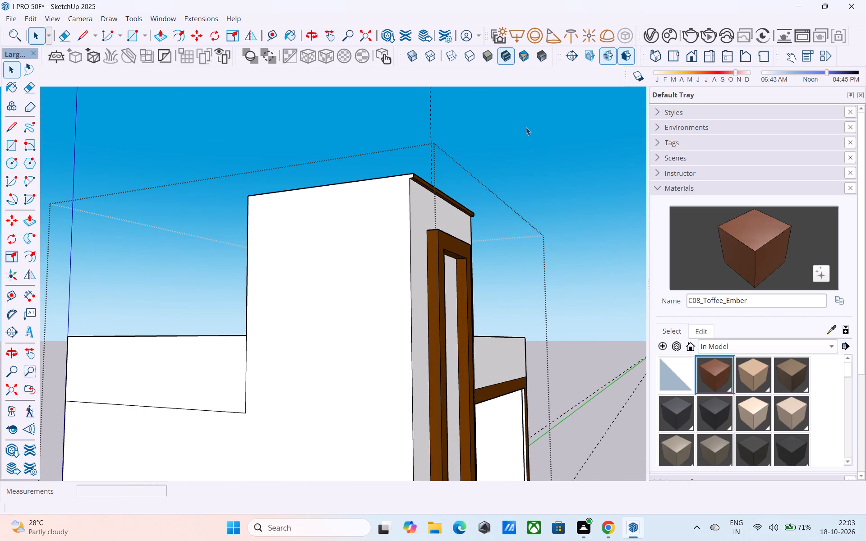
scroll(526, 127, down, 4)
middle_drag(526, 127, 245, 160)
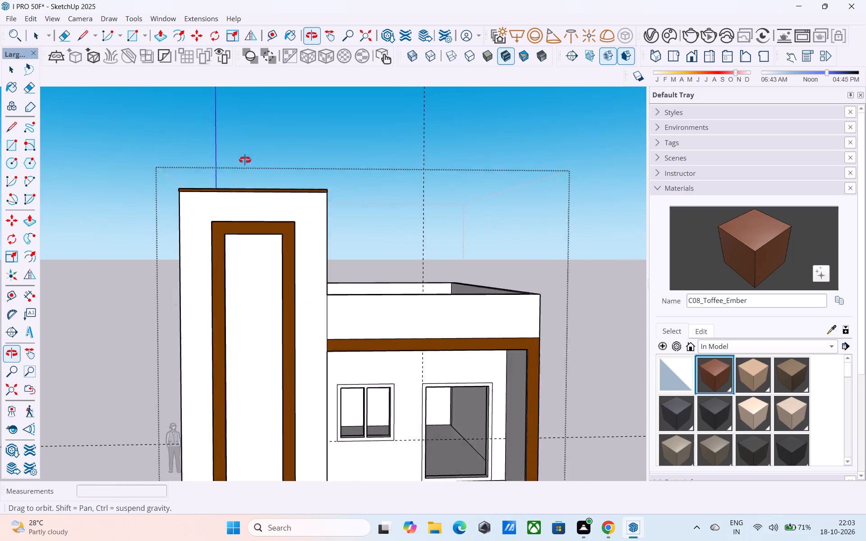
middle_drag(245, 160, 180, 173)
scroll(180, 173, down, 3)
middle_drag(180, 173, 422, 175)
scroll(186, 177, down, 5)
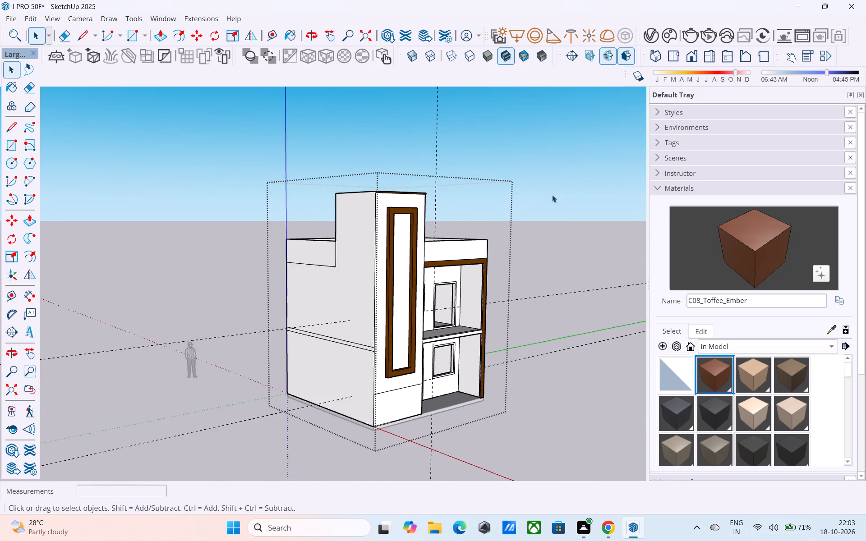
scroll(557, 194, up, 5)
middle_drag(479, 191, 502, 176)
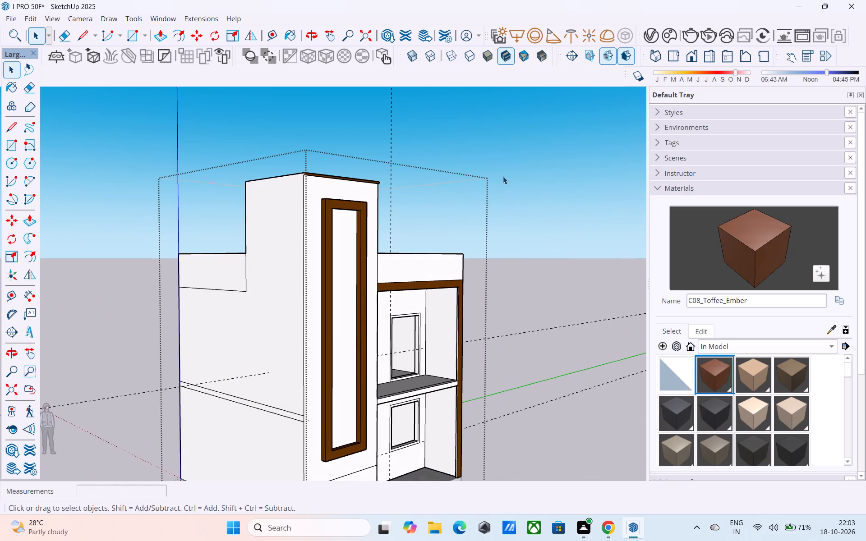
middle_drag(503, 176, 509, 168)
Draw an 8-foot line across the tower's outer side face, level with the lower edge of the front trim.
scroll(314, 228, up, 4)
middle_drag(279, 145, 283, 146)
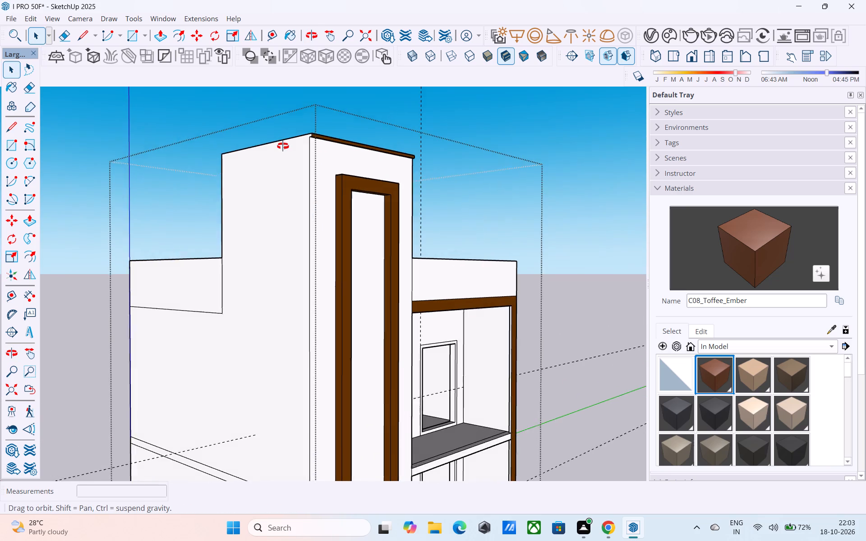
middle_drag(283, 146, 329, 160)
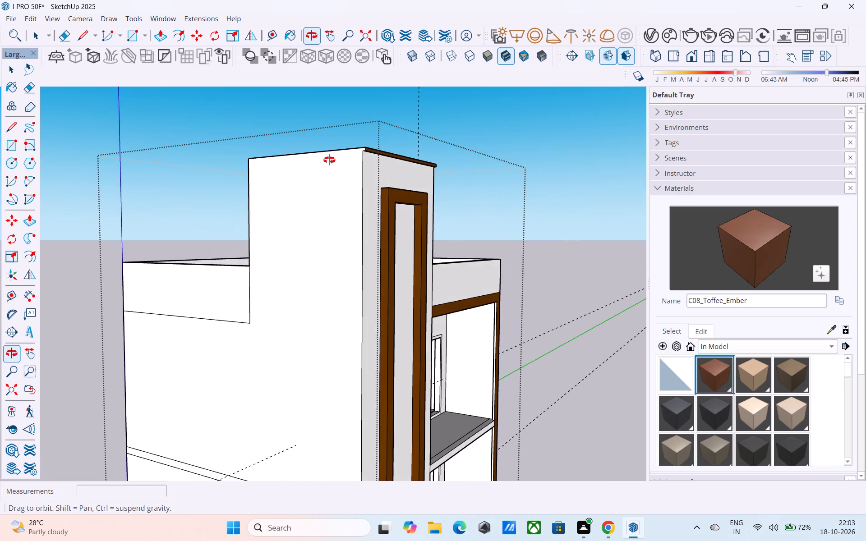
middle_drag(329, 160, 312, 196)
scroll(376, 197, up, 2)
key(l)
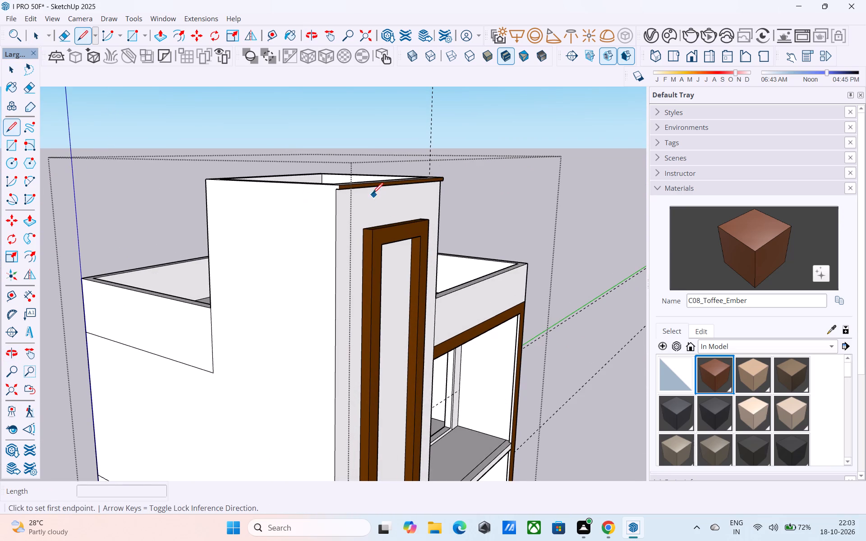
shift+middle_drag(341, 197, 391, 228)
scroll(391, 228, up, 7)
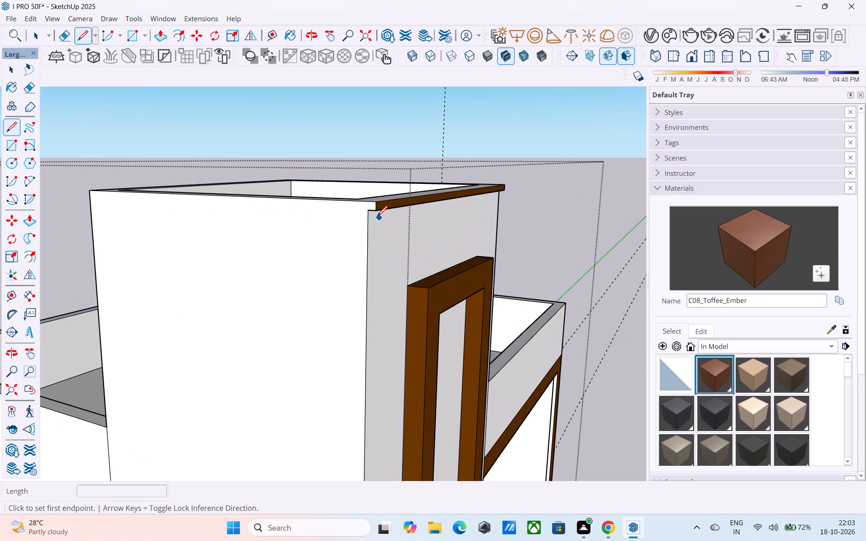
click(367, 210)
middle_drag(364, 213, 531, 229)
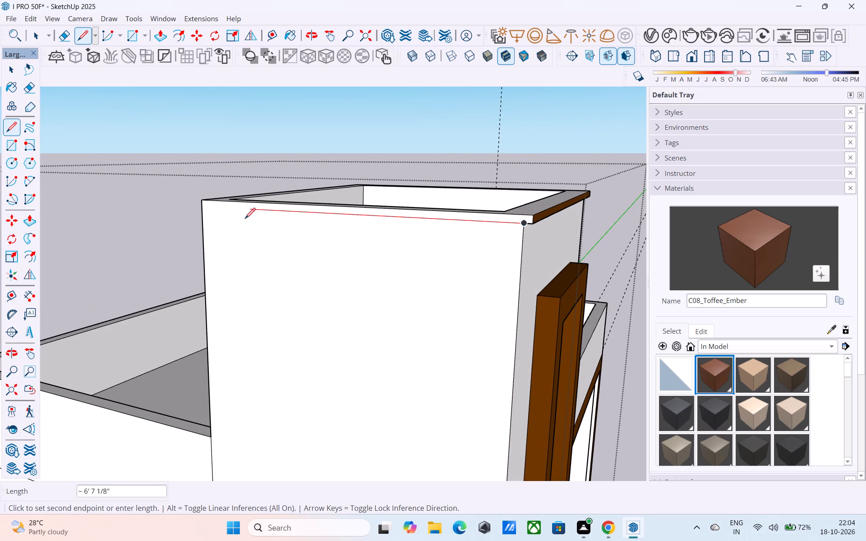
scroll(191, 205, up, 4)
click(213, 206)
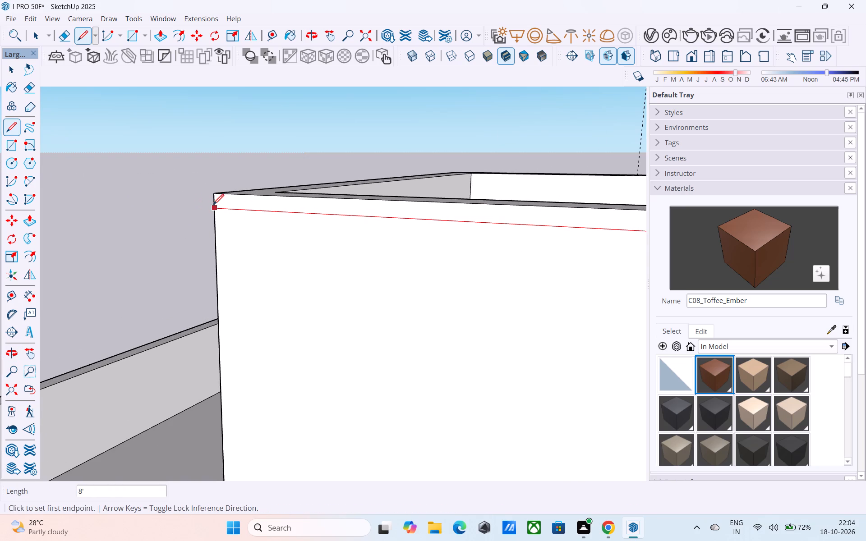
Continue the trim line 9 feet across the tower's back face to the opposite rear corner.
middle_drag(402, 233, 432, 235)
shift+middle_drag(432, 234, 408, 271)
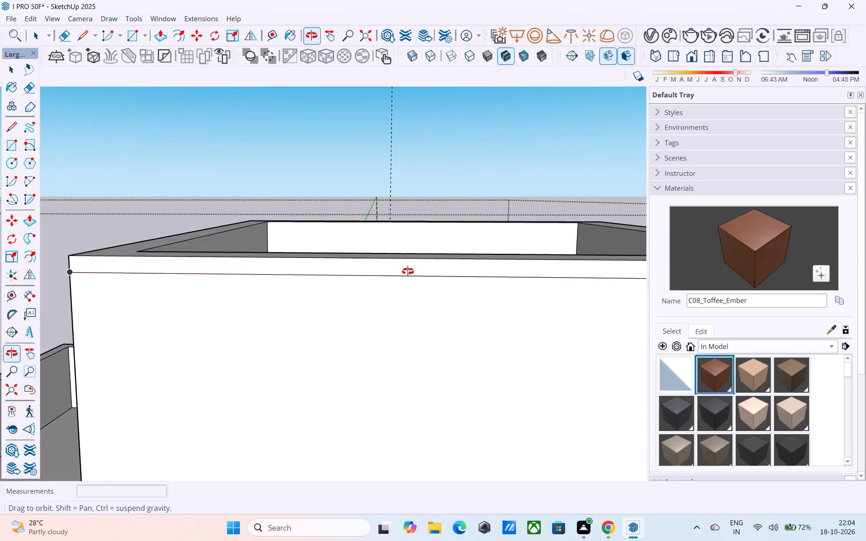
shift+middle_drag(408, 271, 446, 260)
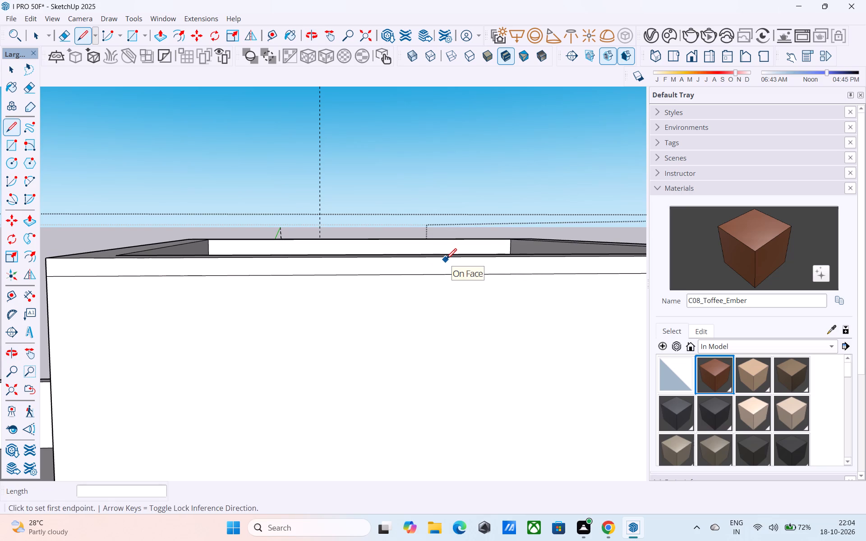
shift+middle_drag(442, 264, 434, 304)
middle_drag(378, 312, 393, 268)
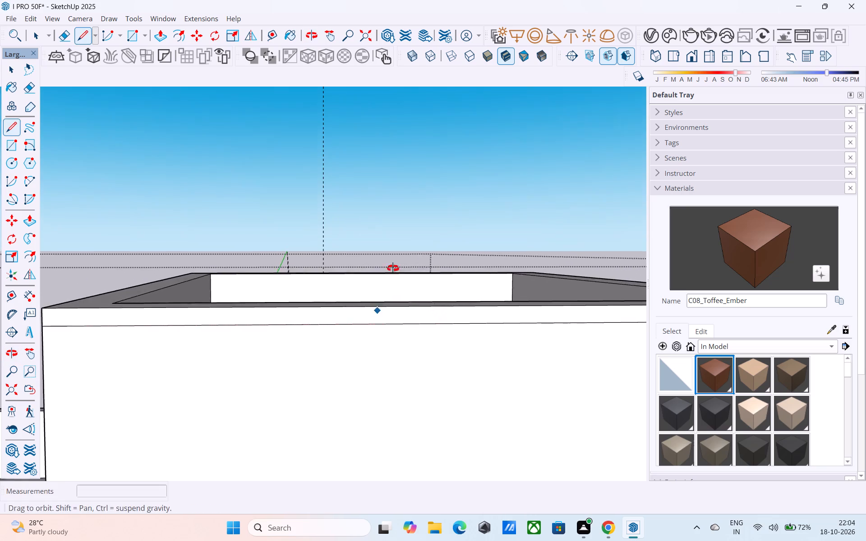
middle_drag(393, 268, 409, 252)
scroll(410, 250, down, 5)
middle_drag(303, 302, 455, 361)
scroll(324, 330, up, 5)
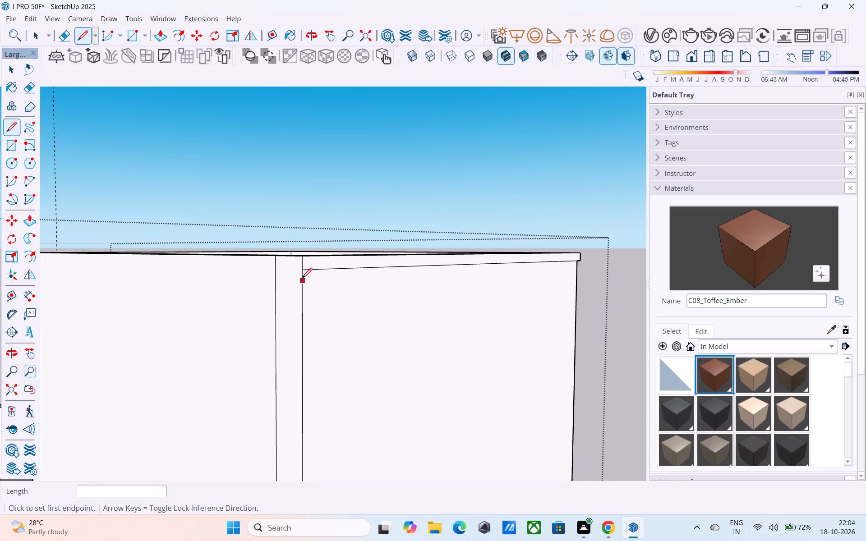
click(299, 274)
shift+middle_drag(299, 274, 443, 284)
scroll(445, 281, down, 4)
shift+middle_drag(213, 284, 185, 320)
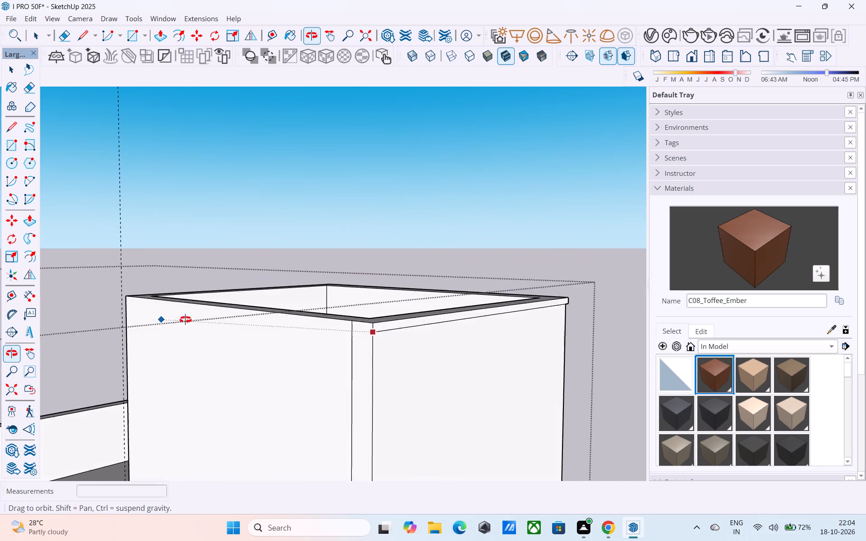
shift+middle_drag(185, 320, 595, 335)
scroll(355, 345, up, 4)
click(345, 345)
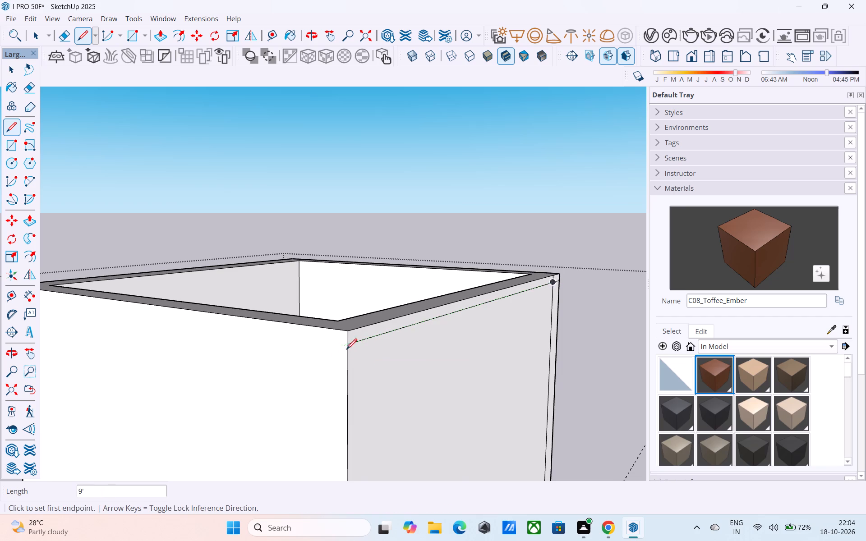
Draw the 8-foot trim line along the tower's inner side face, from the rear corner to the front trim.
click(350, 346)
scroll(350, 346, down, 6)
middle_drag(115, 325, 255, 335)
scroll(265, 335, up, 3)
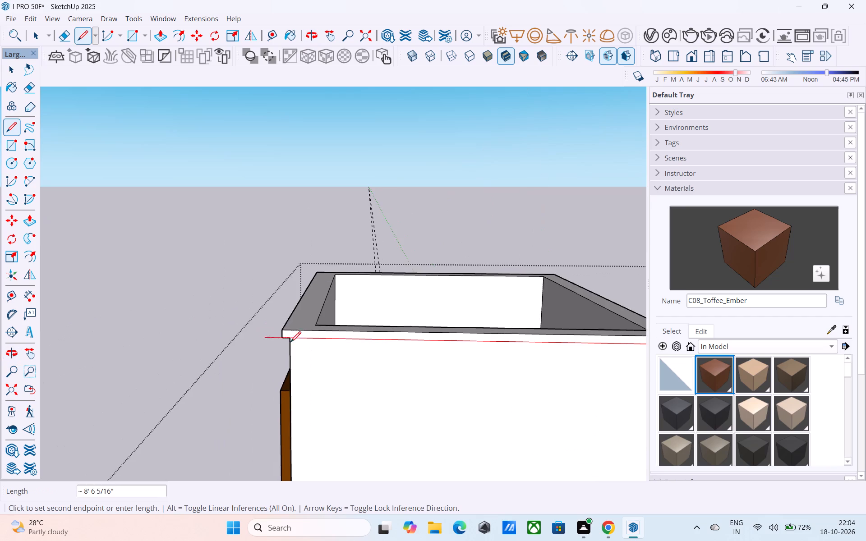
scroll(290, 343, up, 4)
click(276, 331)
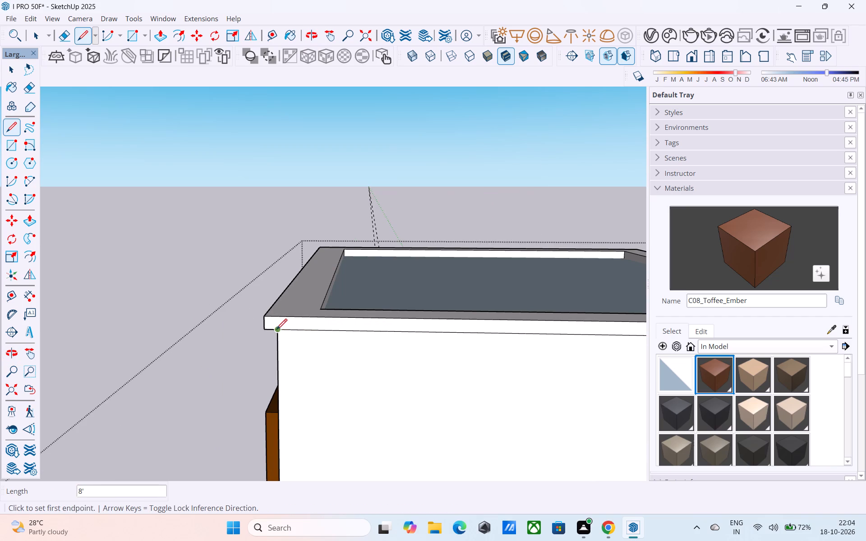
Delete the unwanted face that covers the tower's top opening.
key(space)
click(381, 282)
key(Delete)
Extrude the narrow strip along the top of the tower's outer side face outward by the same 2 inches.
scroll(381, 282, down, 4)
middle_drag(381, 283, 377, 309)
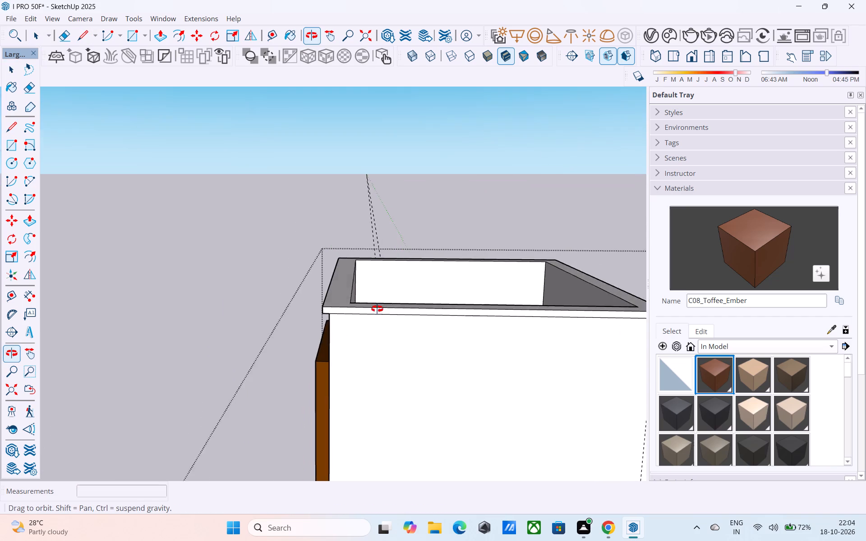
middle_drag(377, 309, 304, 256)
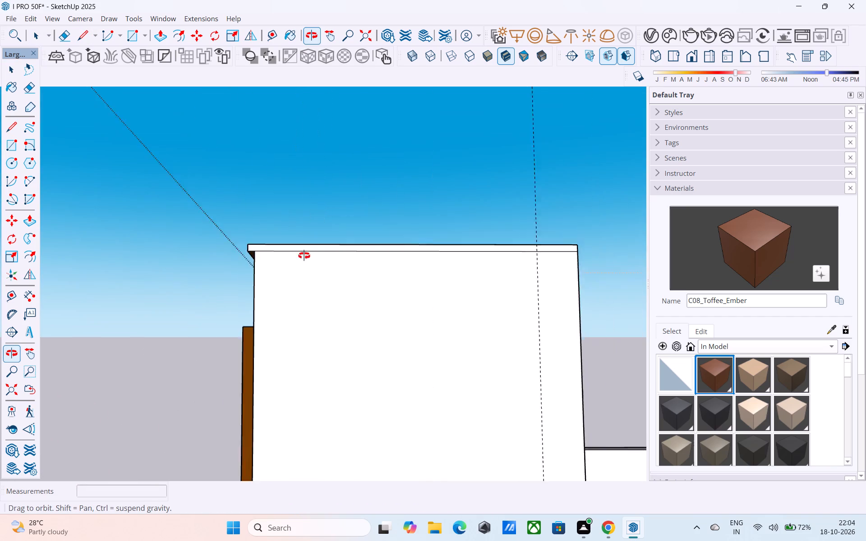
middle_drag(304, 256, 515, 258)
shift+middle_drag(421, 284, 479, 298)
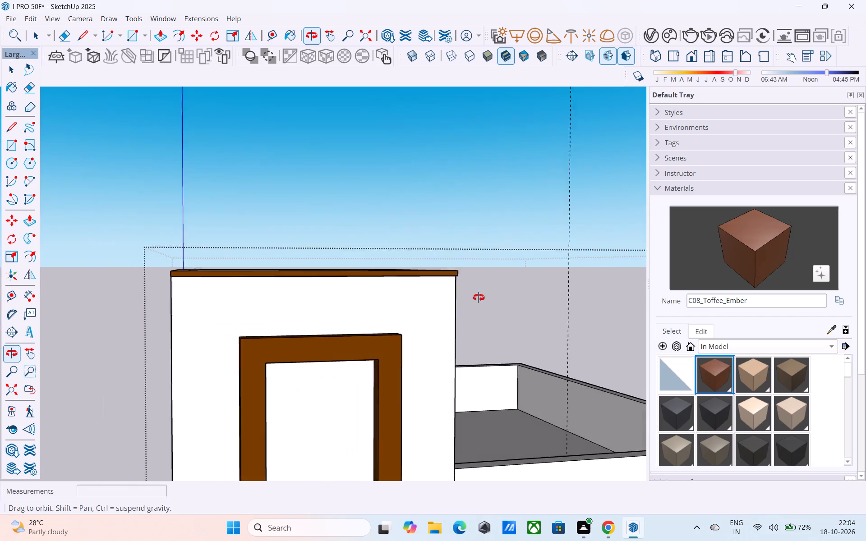
shift+middle_drag(479, 298, 590, 296)
shift+middle_drag(410, 319, 468, 294)
scroll(382, 307, up, 1)
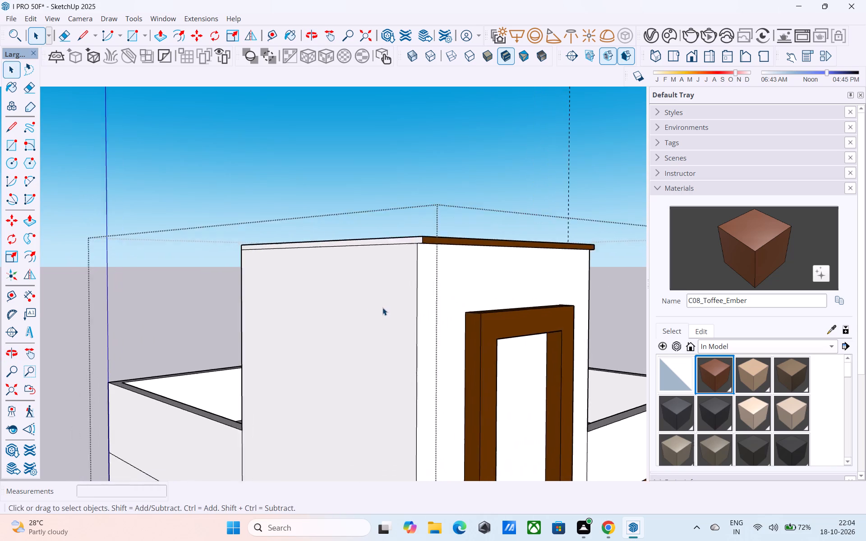
scroll(382, 307, up, 3)
scroll(416, 220, up, 4)
click(419, 213)
key(p)
double_click(418, 215)
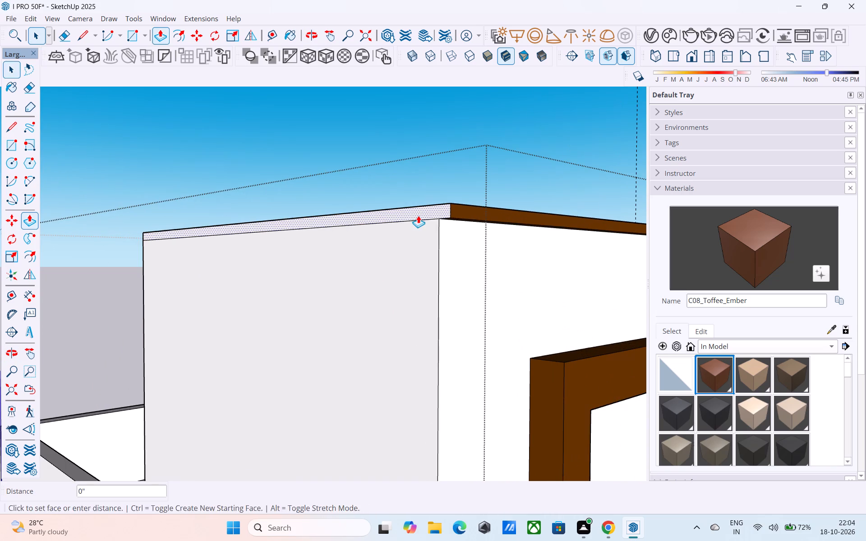
Extrude the top strip on the tower's inner side face, facing the roof, outward by the same 2 inches.
scroll(419, 215, down, 2)
middle_drag(419, 215, 187, 273)
scroll(175, 272, down, 10)
middle_drag(484, 275, 414, 275)
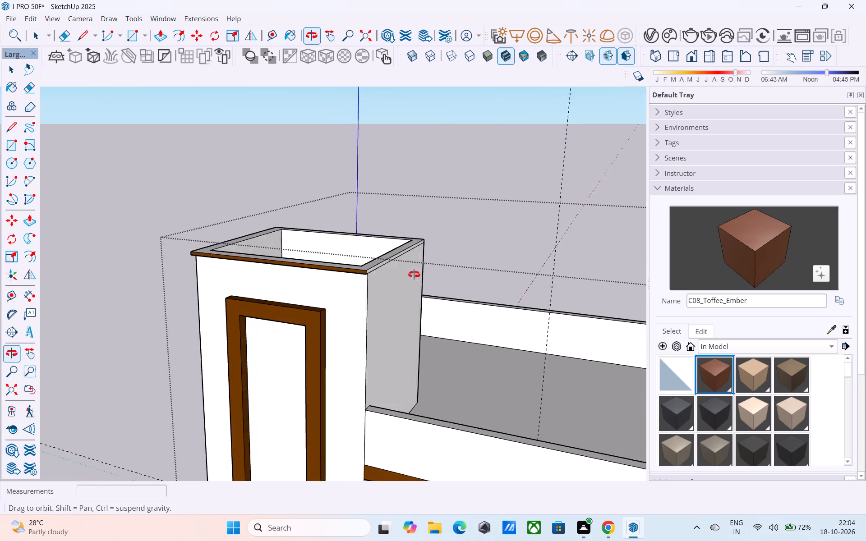
middle_drag(414, 275, 399, 272)
scroll(401, 273, up, 8)
double_click(318, 240)
Extrude both sections of the top strip on the tower's back face outward by the same 2 inches.
scroll(468, 238, down, 4)
middle_drag(511, 262, 489, 273)
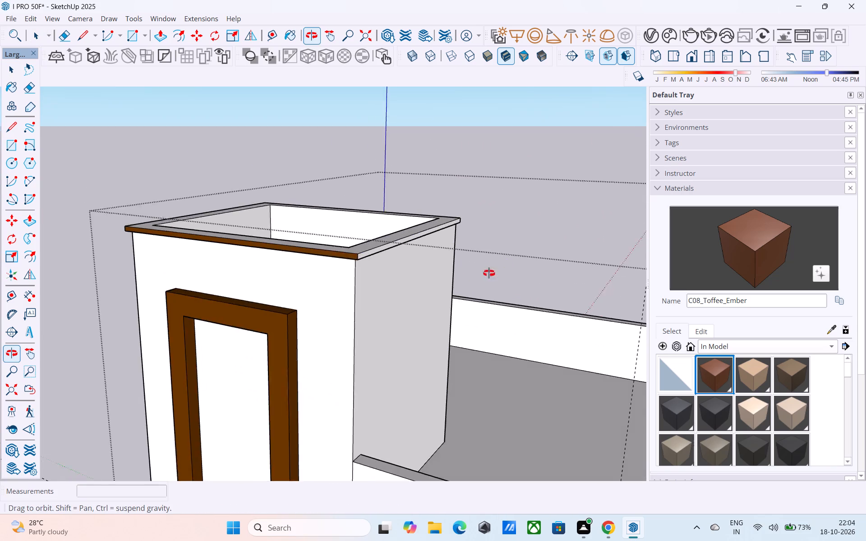
middle_drag(489, 273, 46, 292)
scroll(498, 286, up, 7)
double_click(360, 252)
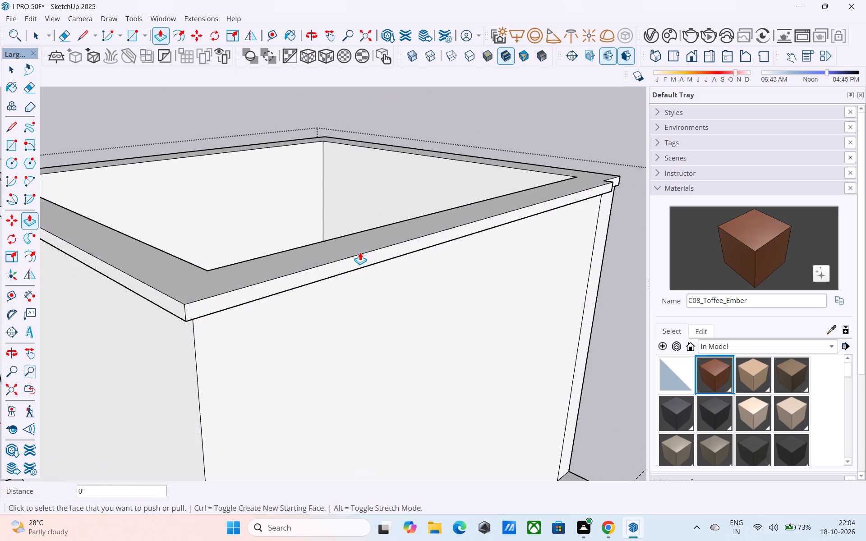
scroll(442, 256, down, 5)
middle_drag(445, 259, 212, 303)
scroll(319, 300, up, 7)
double_click(307, 311)
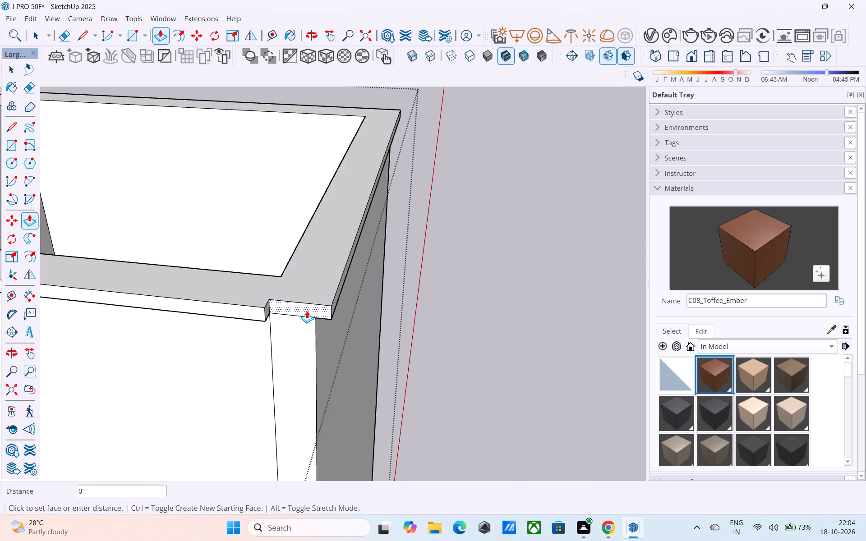
Erase the seam line between the two sections of the tower's back trim.
scroll(306, 311, down, 1)
middle_drag(308, 312, 353, 305)
key(e)
scroll(310, 312, up, 4)
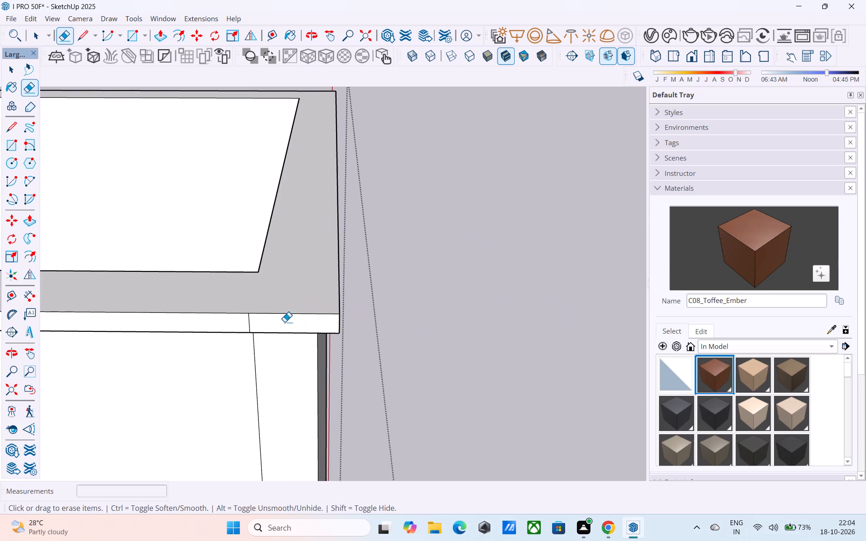
drag(240, 327, 251, 327)
Paint the tower's back and outer side trim strips with C08_Toffee_Ember.
click(774, 242)
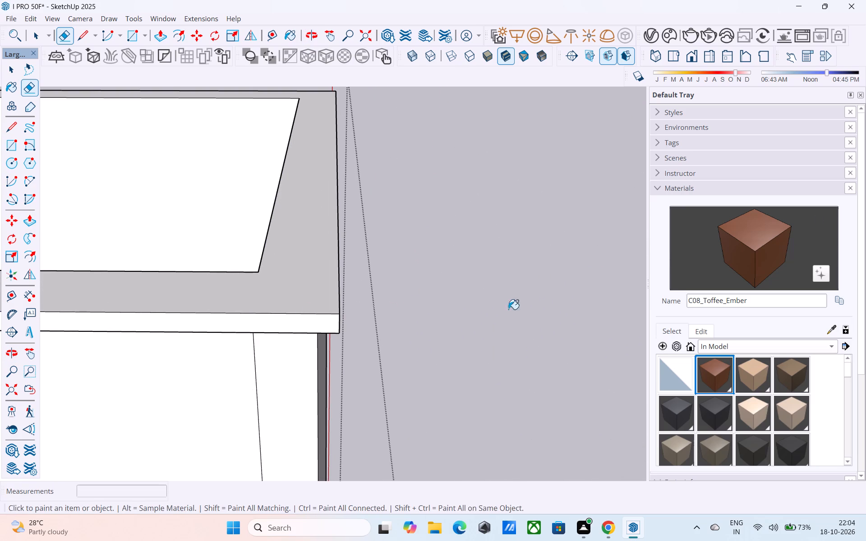
click(252, 330)
scroll(502, 281, down, 4)
middle_drag(517, 300, 393, 283)
scroll(223, 279, up, 2)
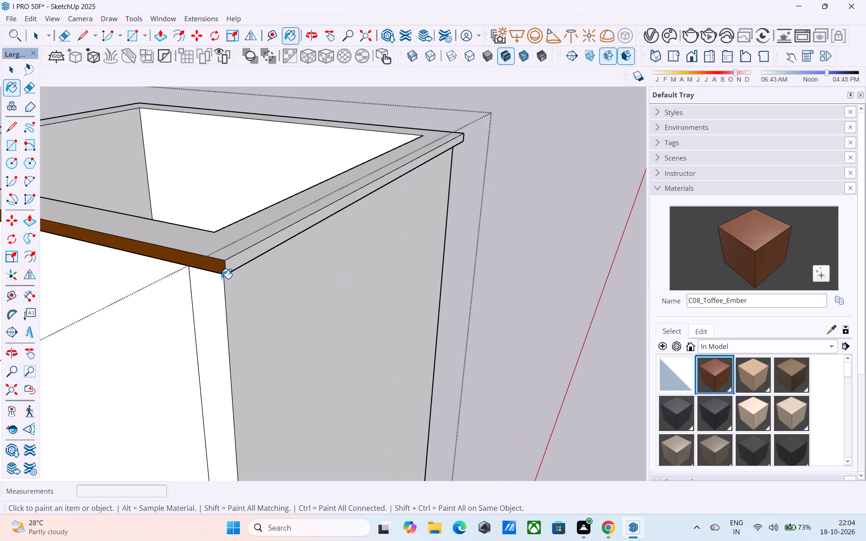
scroll(221, 279, up, 5)
click(232, 265)
Paint the trim strip on the tower's inner side, facing the roof, with C08_Toffee_Ember.
scroll(473, 237, down, 10)
middle_drag(344, 257, 807, 265)
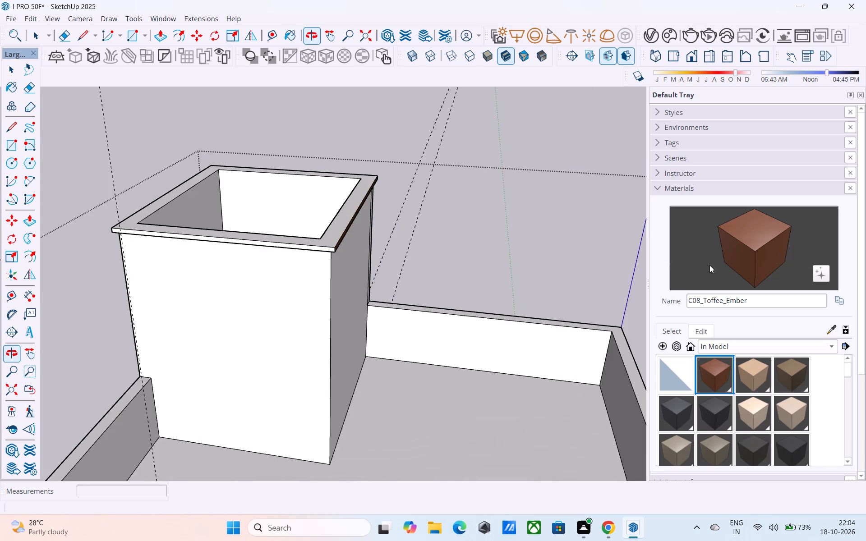
scroll(284, 265, up, 13)
click(303, 229)
scroll(475, 229, down, 10)
middle_drag(155, 263, 516, 258)
scroll(482, 212, up, 5)
scroll(466, 210, down, 5)
key(space)
shift+middle_drag(435, 225, 395, 270)
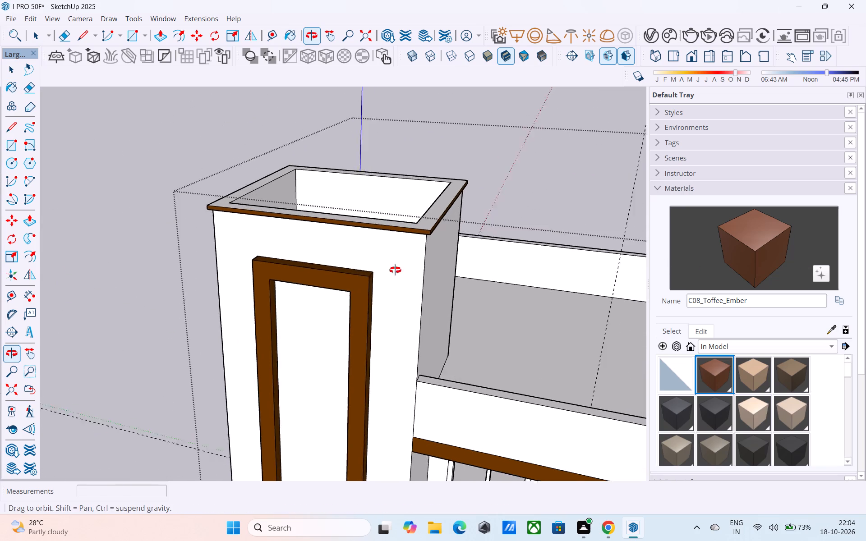
Examine the tower's top trim and the front facade from above and in front.
shift+middle_drag(395, 270, 428, 180)
scroll(428, 179, down, 3)
middle_drag(419, 211, 378, 270)
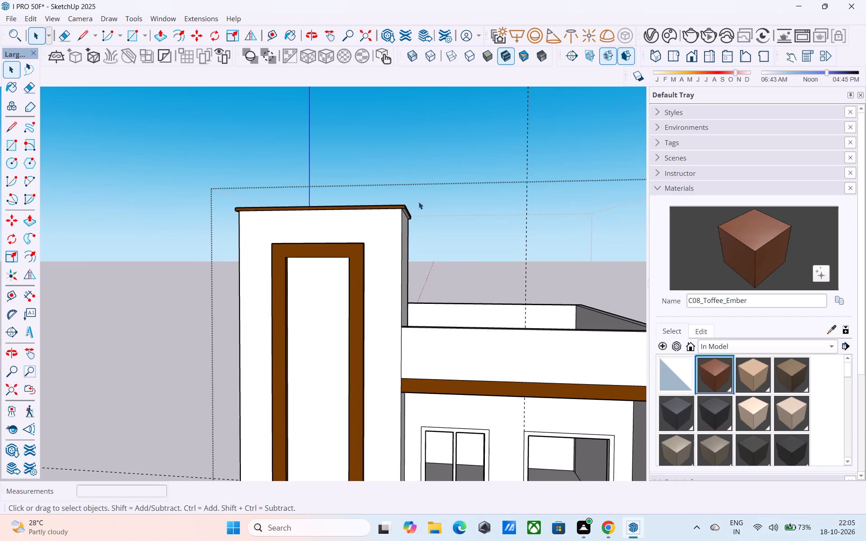
scroll(363, 190, down, 5)
shift+middle_drag(451, 277, 406, 340)
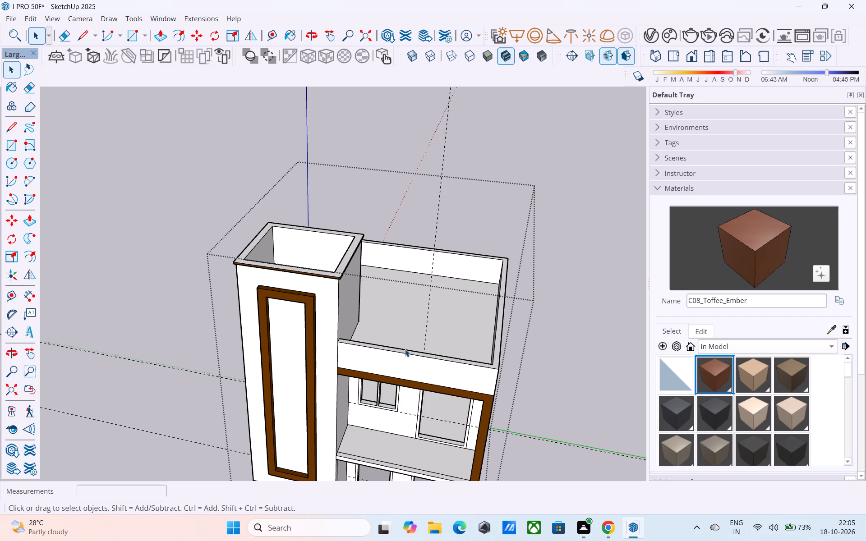
scroll(375, 278, down, 6)
scroll(413, 360, up, 3)
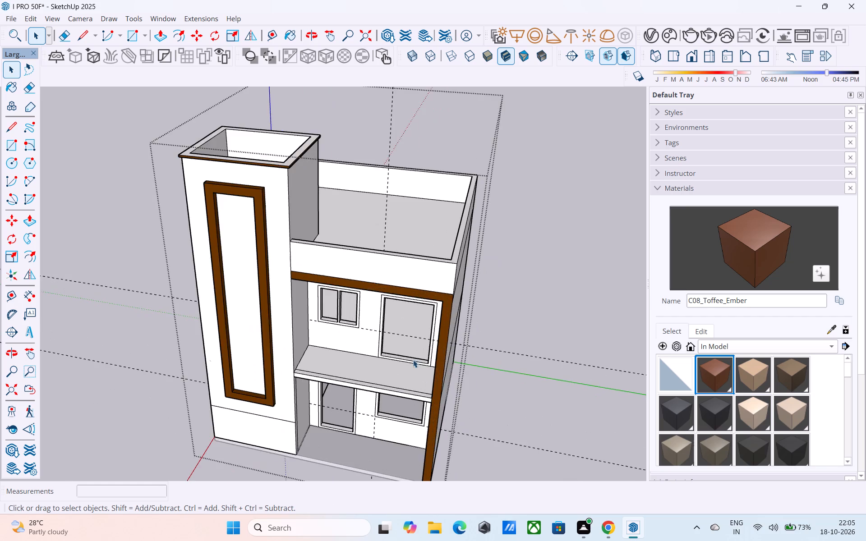
scroll(413, 360, up, 6)
middle_drag(407, 356, 410, 376)
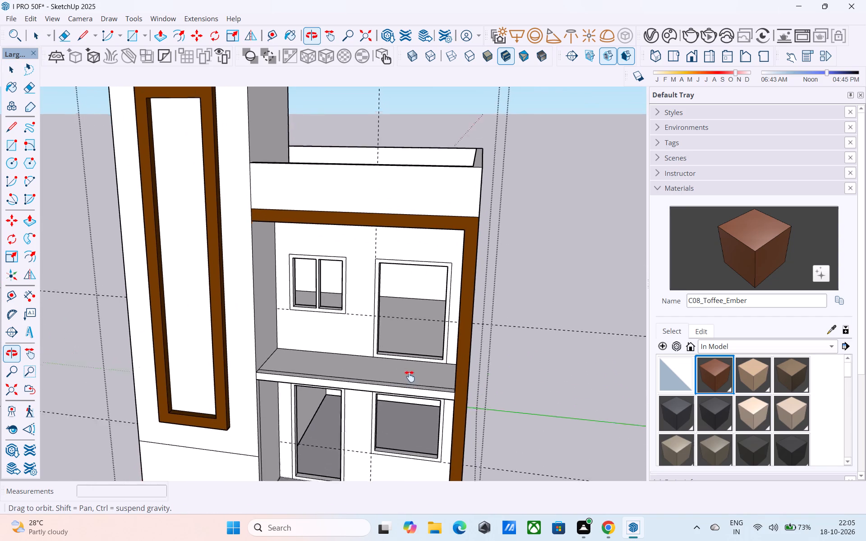
middle_drag(410, 376, 406, 398)
Save the model.
key(ctrl+s)
Examine the whole building's massing, roof and facade from several angles.
scroll(400, 399, down, 6)
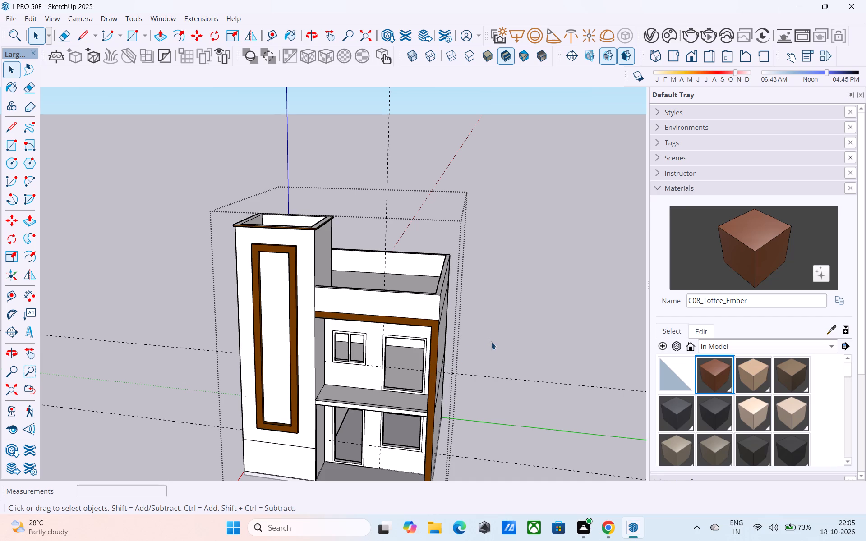
scroll(492, 349, down, 5)
middle_drag(492, 349, 490, 369)
middle_drag(493, 352, 495, 391)
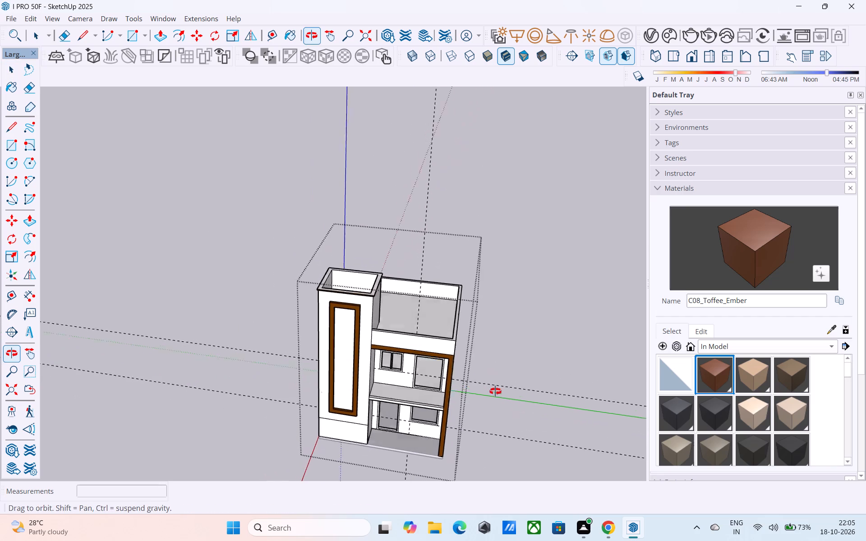
middle_drag(495, 391, 500, 388)
middle_drag(537, 346, 638, 289)
middle_drag(592, 281, 575, 282)
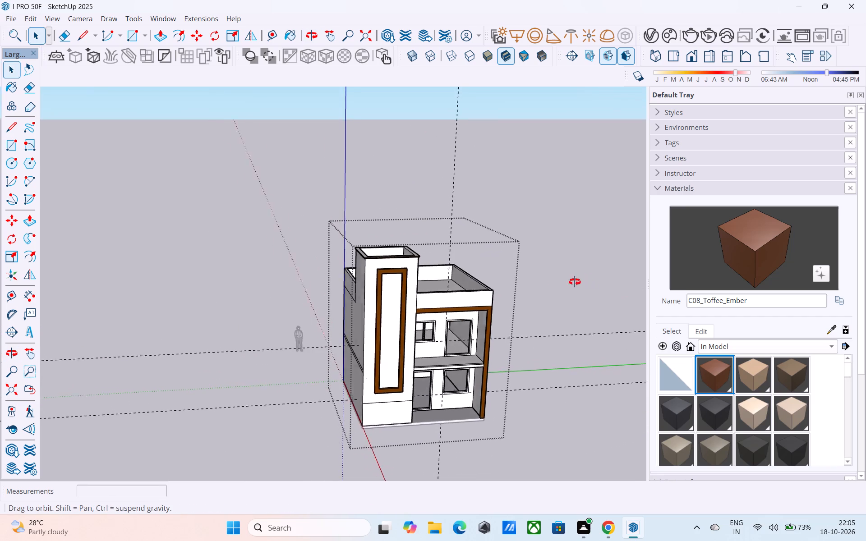
middle_drag(575, 282, 459, 272)
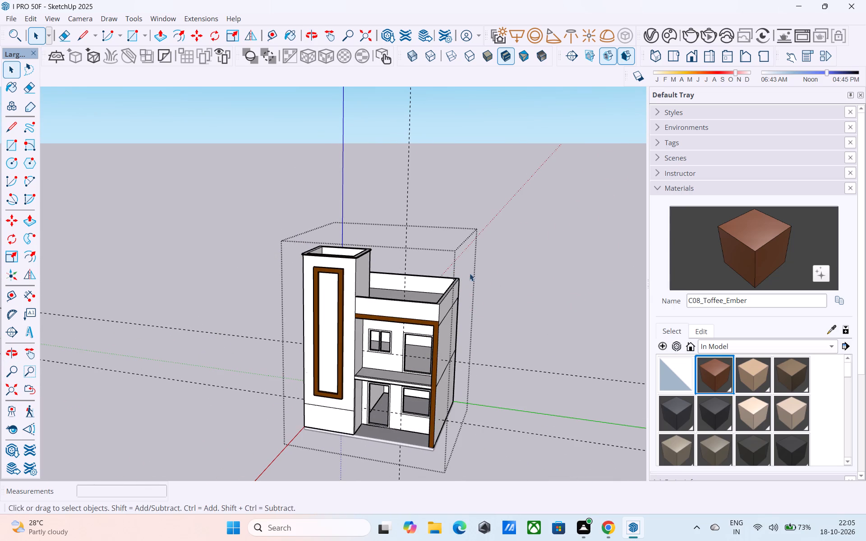
scroll(563, 265, down, 5)
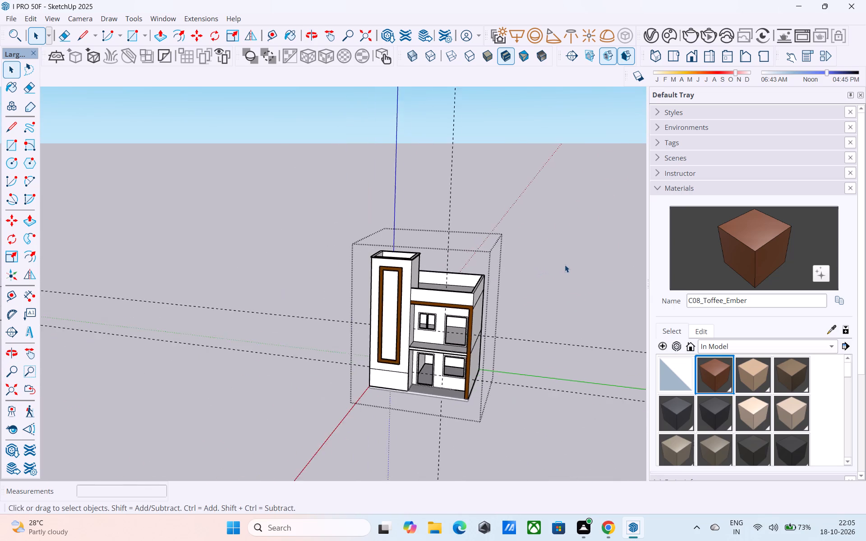
middle_drag(565, 265, 591, 381)
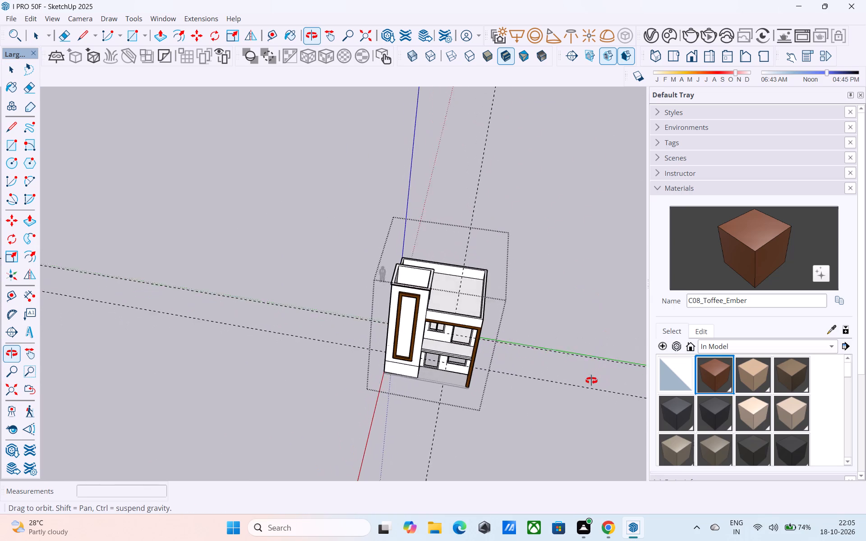
middle_drag(591, 381, 607, 345)
Push the top face of the roof parapet down by 1'.
scroll(444, 317, up, 5)
middle_drag(442, 315, 454, 222)
scroll(454, 222, up, 5)
scroll(454, 222, down, 5)
middle_drag(454, 222, 301, 275)
middle_drag(453, 303, 452, 314)
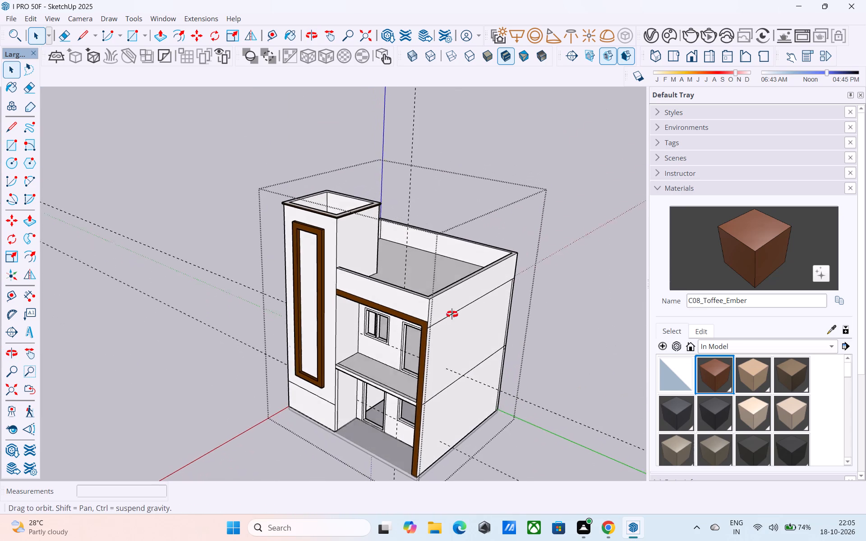
middle_drag(452, 314, 457, 365)
scroll(455, 369, up, 12)
click(415, 323)
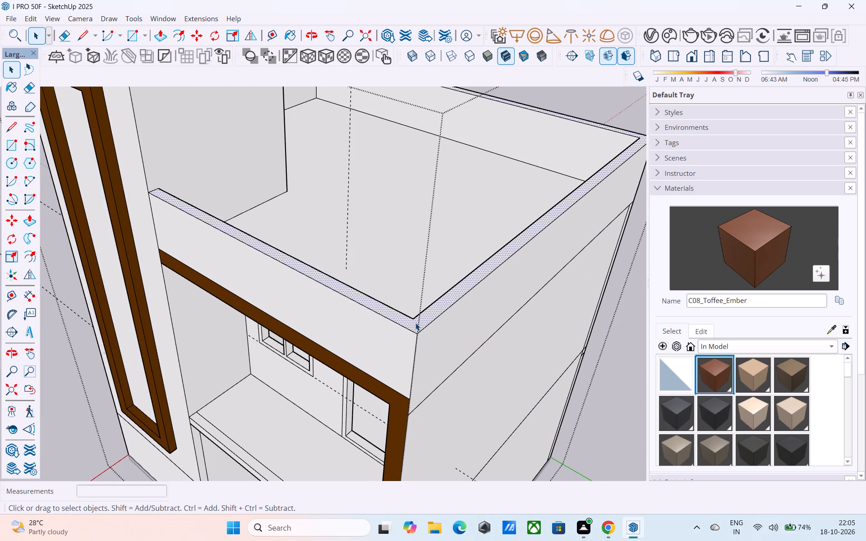
key(p)
click(415, 323)
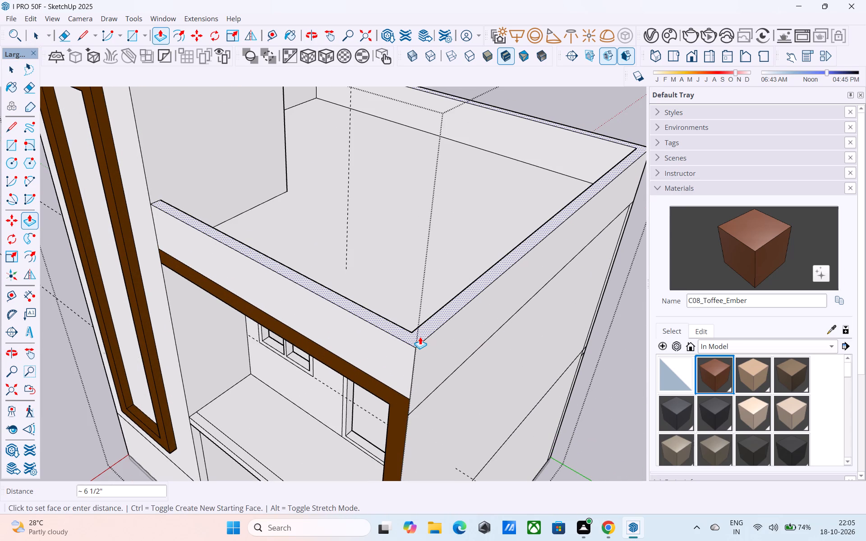
text(2')
key(Return)
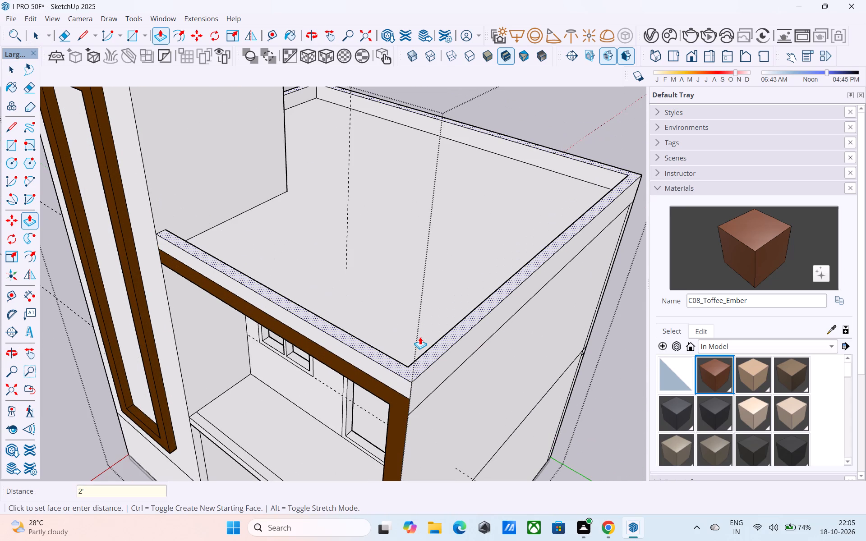
key(1)
key(apostrophe)
key(Return)
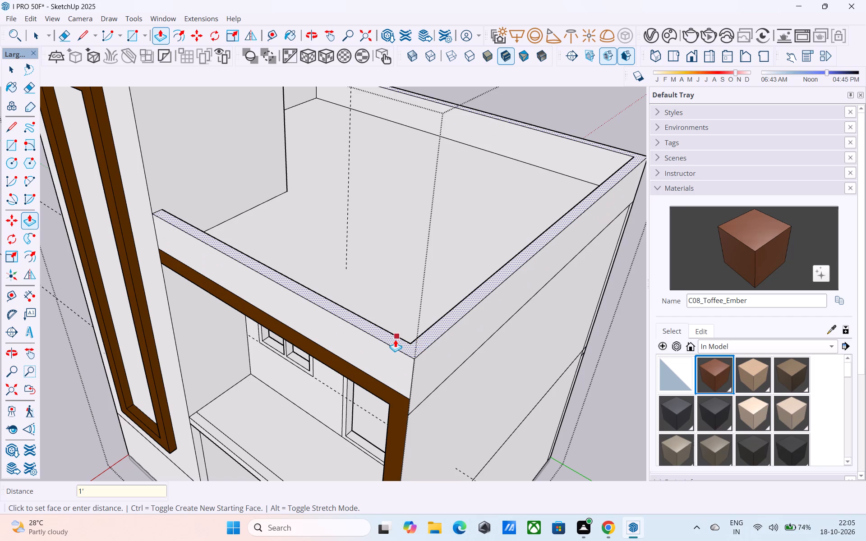
Draw a 6" line across the parapet's top from its front inner corner, separating the front section from the side section.
middle_drag(395, 339, 432, 304)
scroll(432, 303, down, 5)
shift+middle_drag(433, 304, 397, 230)
middle_drag(285, 267, 230, 307)
scroll(136, 266, up, 4)
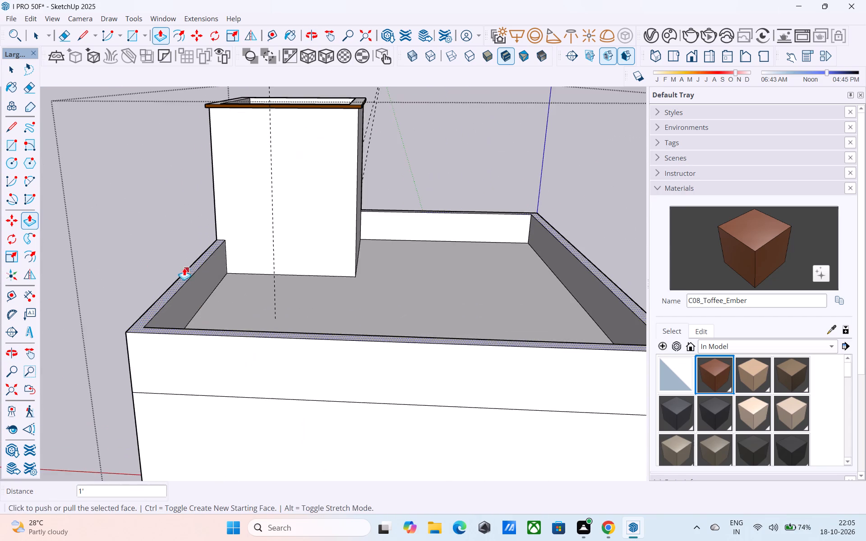
shift+middle_drag(184, 268, 429, 305)
scroll(440, 339, up, 4)
key(space)
scroll(448, 382, up, 2)
key(l)
click(449, 380)
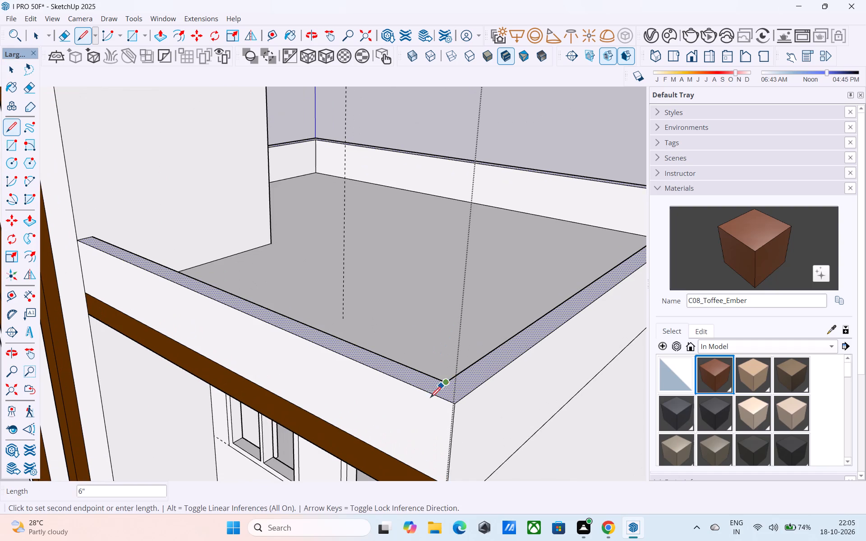
click(428, 398)
key(space)
Raise the side and rear parapet's top face by 2', leaving out the front section.
scroll(452, 386, down, 5)
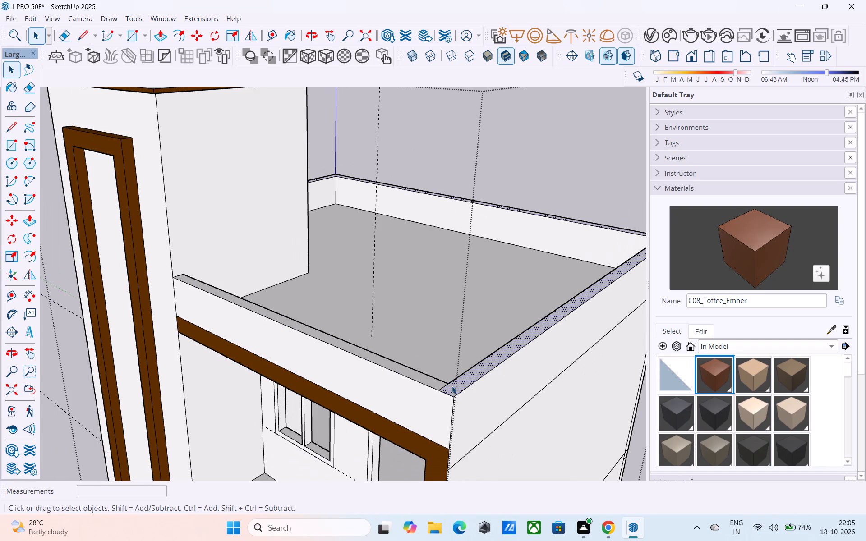
scroll(452, 386, down, 3)
middle_drag(452, 386, 533, 364)
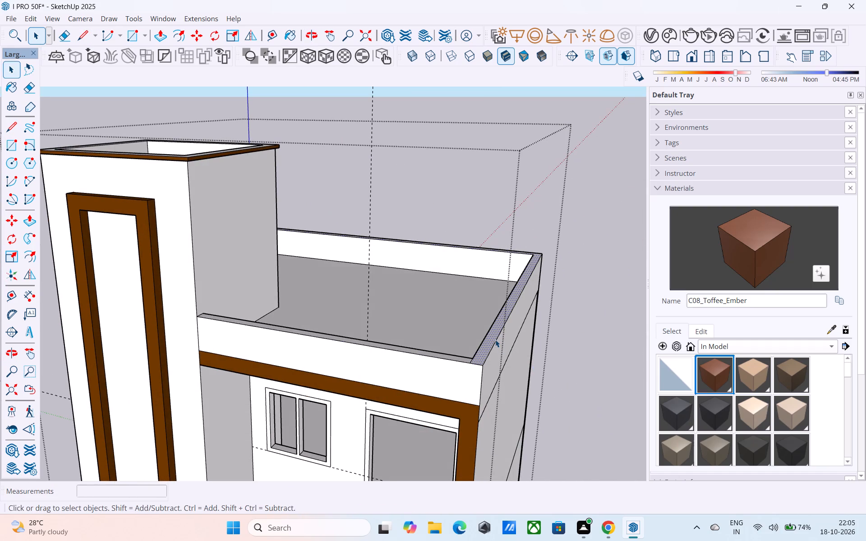
key(p)
click(495, 339)
text(2')
key(Return)
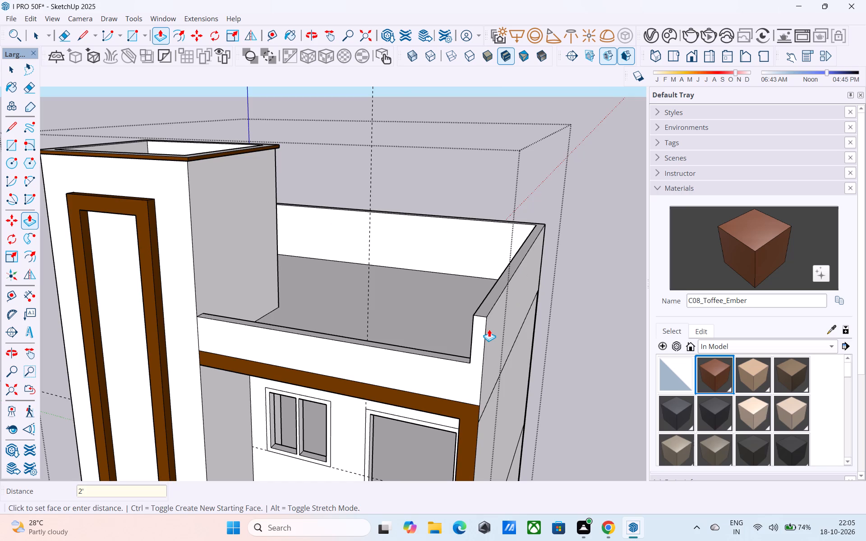
Draw a 2" by 2" square on the raised side parapet's inner face, just above the low front parapet.
middle_drag(489, 329, 731, 279)
middle_drag(565, 246, 566, 327)
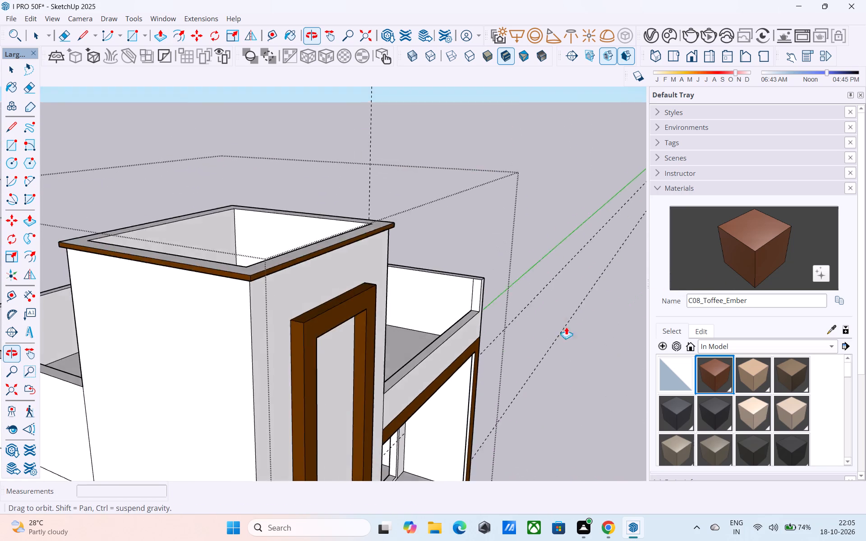
middle_drag(566, 327, 568, 325)
scroll(517, 338, up, 17)
shift+middle_drag(439, 303, 465, 372)
shift+scroll(436, 305, down, 1)
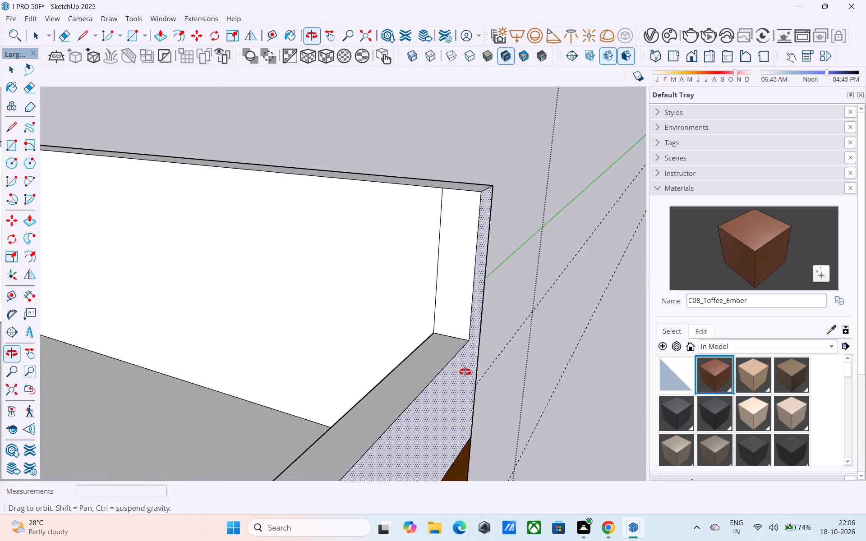
shift+middle_drag(465, 372, 516, 339)
middle_drag(441, 323, 453, 331)
scroll(451, 331, up, 3)
key(space)
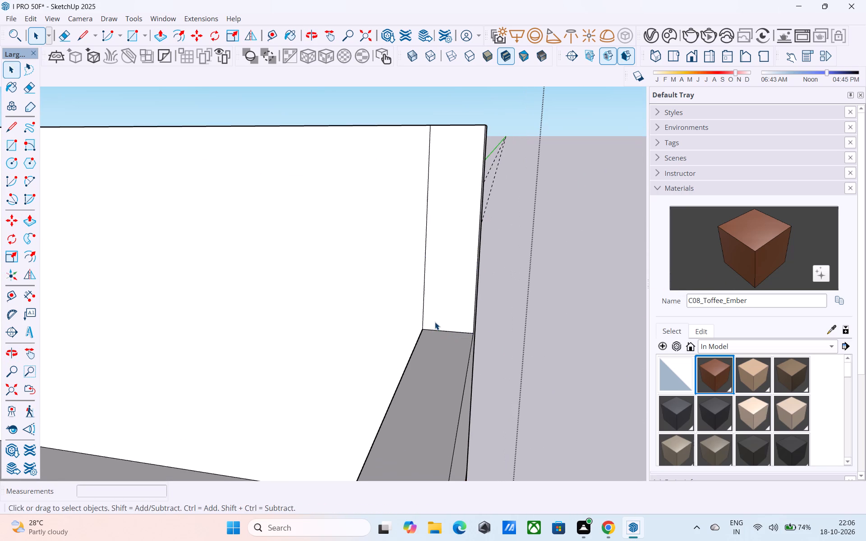
middle_drag(434, 321, 447, 317)
key(r)
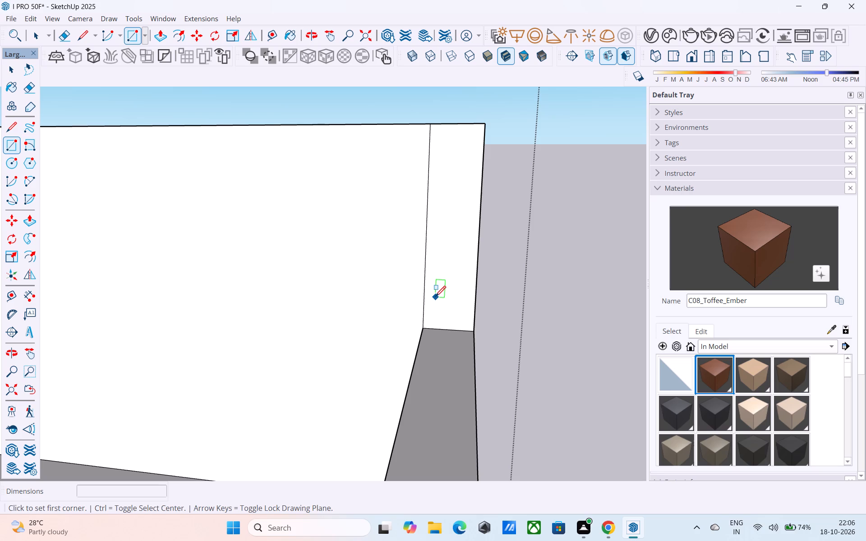
click(435, 298)
key(r)
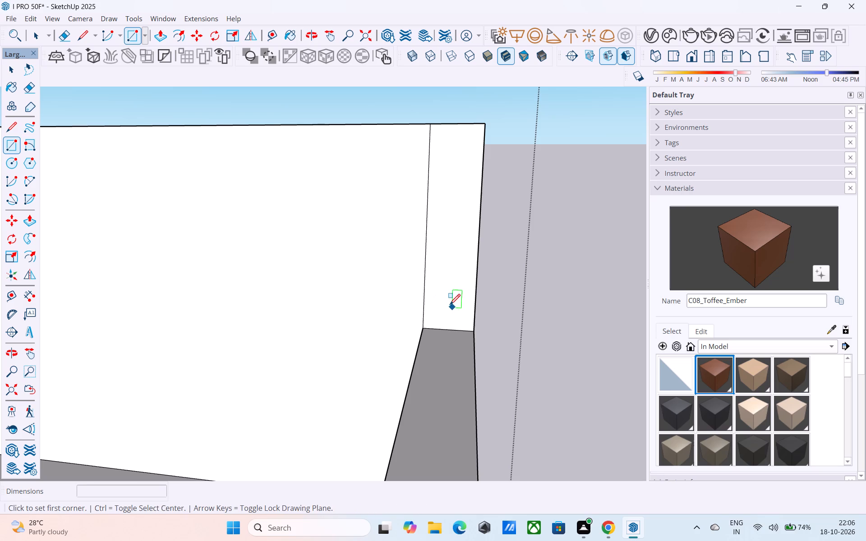
click(443, 297)
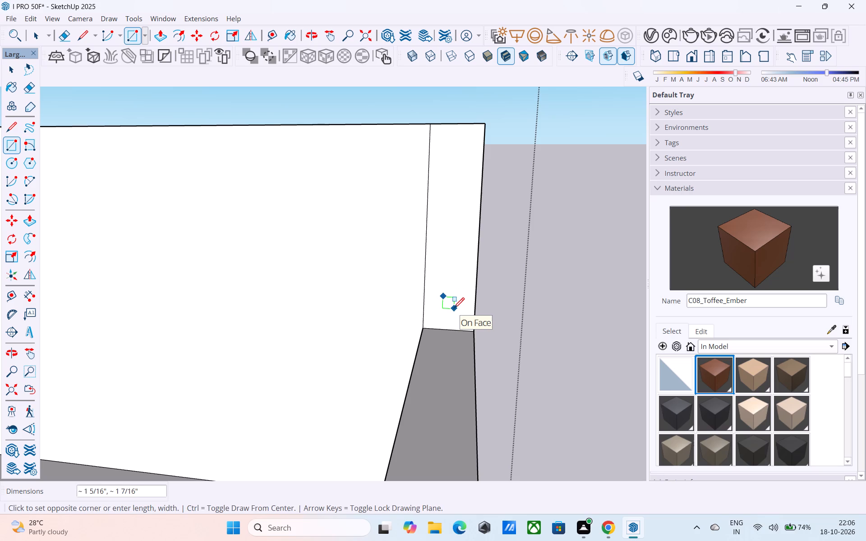
text(2",2")
key(Return)
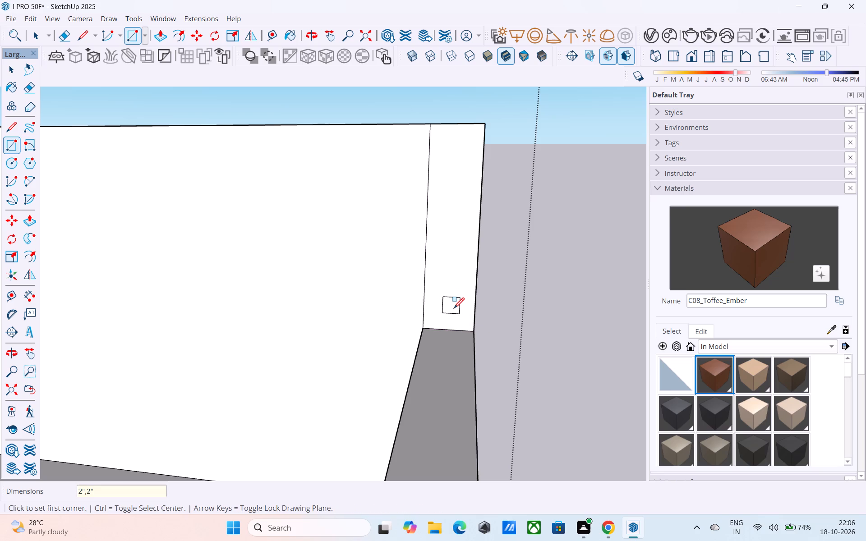
Copy the square about 1' 5 5/8" straight up the face and divide the distance into 4 equal intervals.
scroll(454, 309, up, 4)
key(space)
click(454, 309)
scroll(454, 309, down, 4)
key(m)
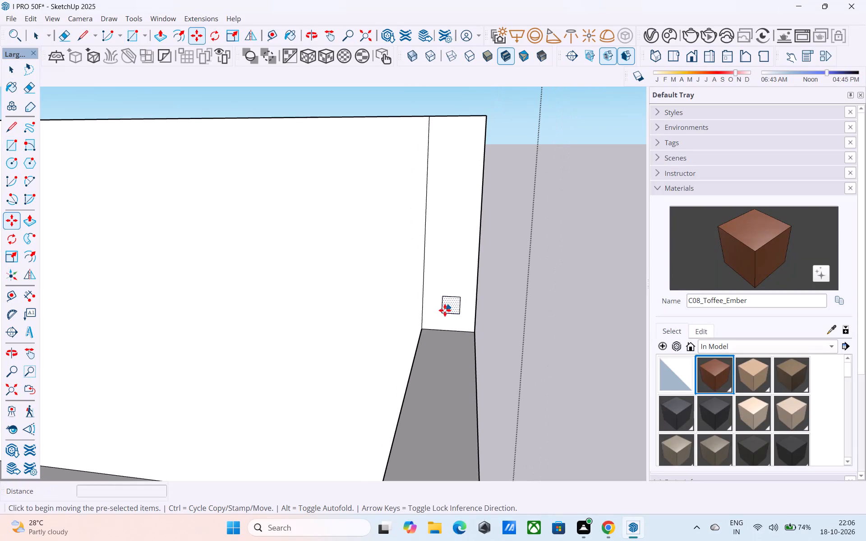
click(440, 312)
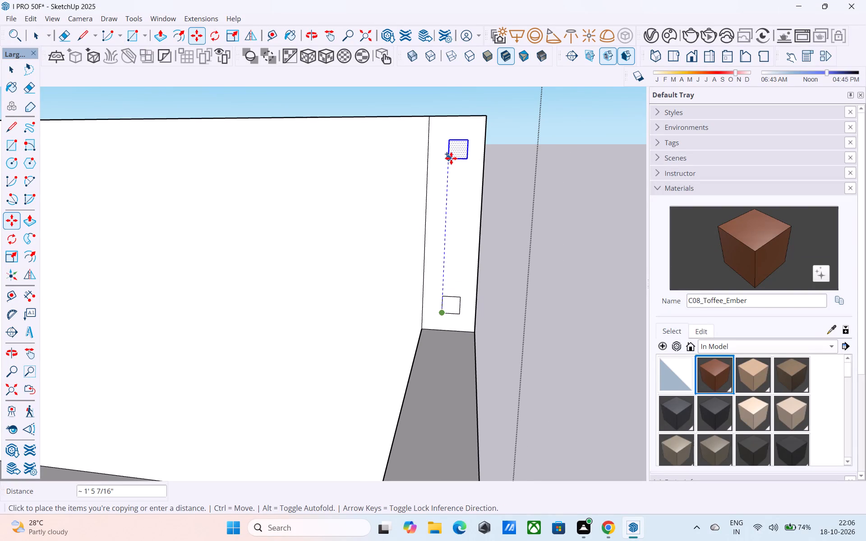
click(452, 157)
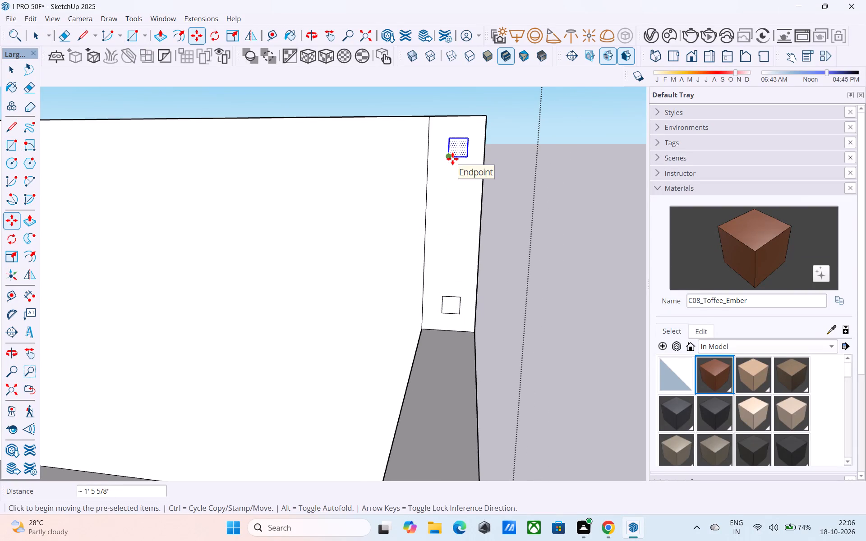
text(/4)
key(Return)
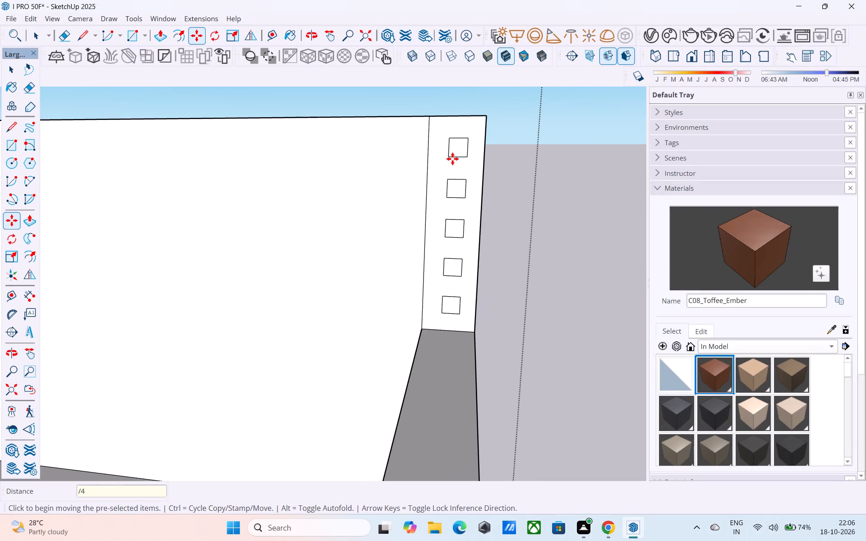
Extrude the topmost square 13' across the front opening to the tower wall as a railing bar.
key(space)
click(453, 147)
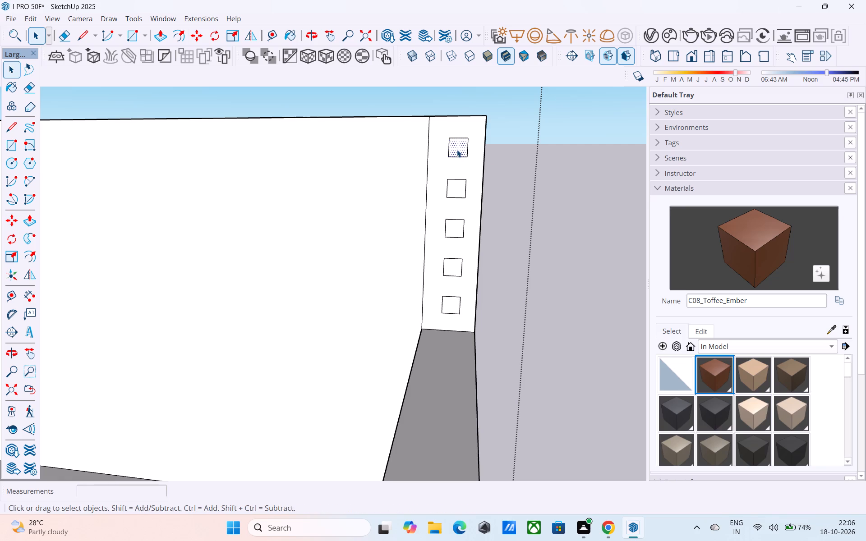
key(p)
click(457, 150)
scroll(449, 164, down, 2)
middle_drag(449, 164, 176, 204)
scroll(168, 205, down, 9)
middle_drag(171, 206, 78, 183)
click(69, 180)
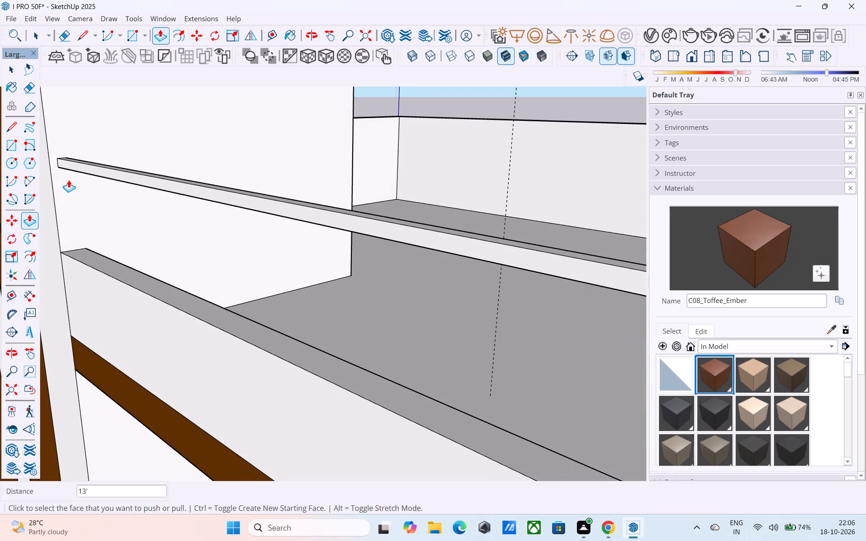
Extrude the four remaining squares on the side parapet's inner face 13' each as railing bars across the front opening.
middle_drag(240, 261, 349, 299)
scroll(372, 279, up, 7)
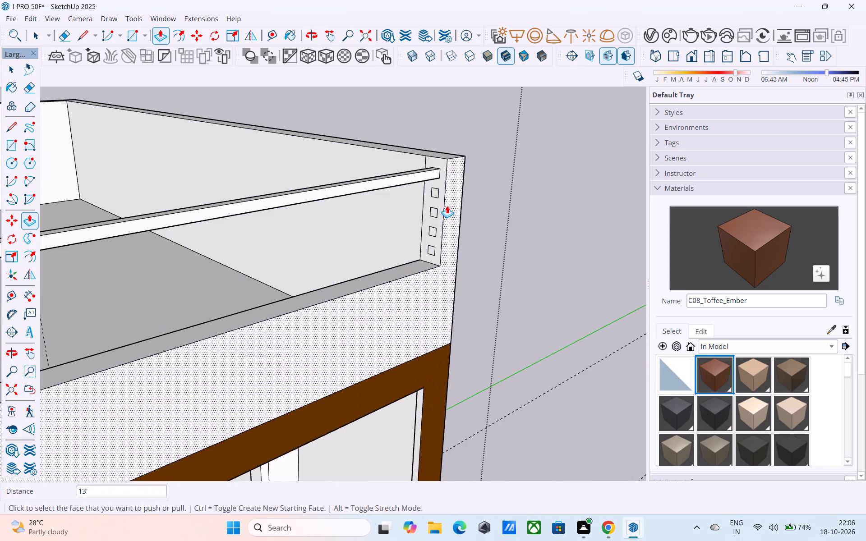
scroll(447, 206, up, 9)
double_click(423, 178)
scroll(410, 241, up, 2)
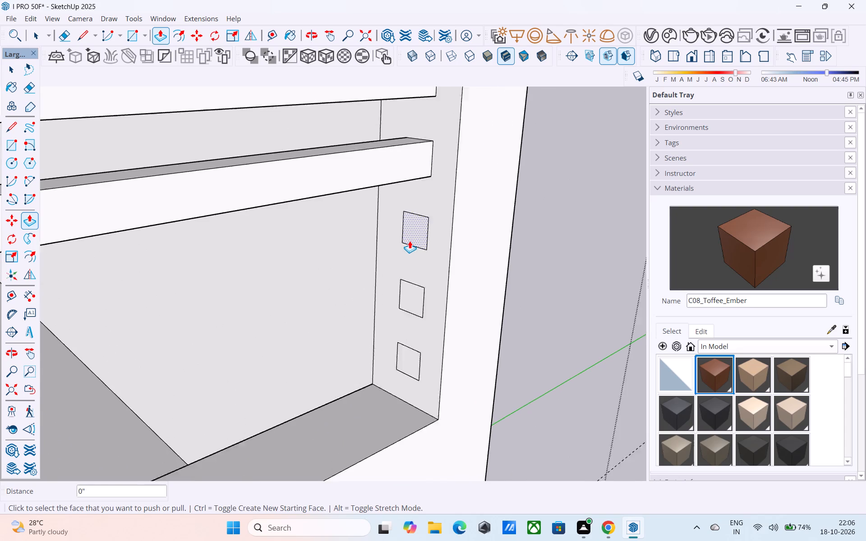
scroll(410, 241, up, 4)
double_click(411, 230)
double_click(416, 317)
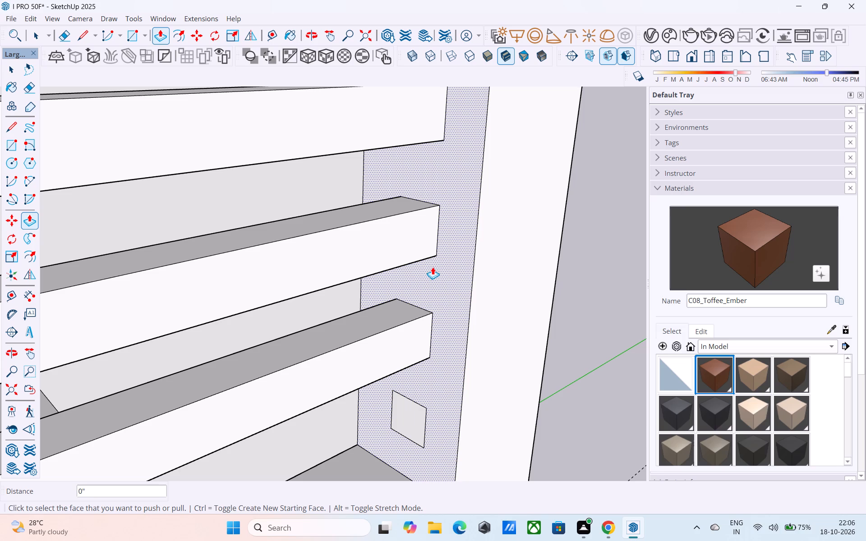
scroll(528, 252, down, 5)
scroll(454, 376, up, 2)
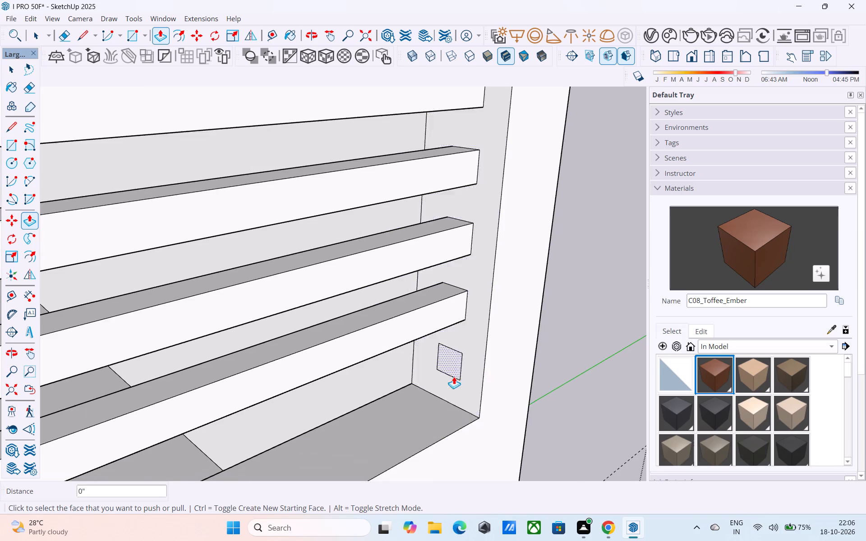
scroll(454, 376, up, 4)
double_click(453, 359)
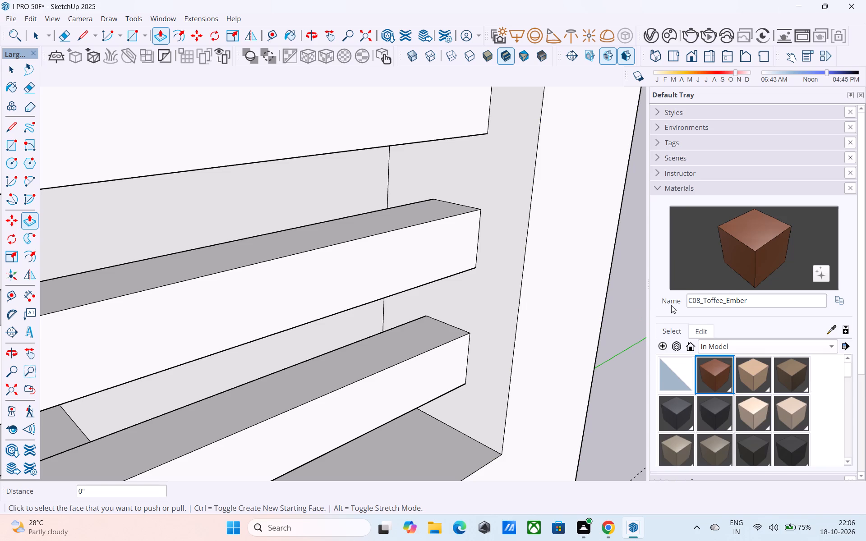
Examine the five-bar roof railing and the whole front facade from several angles and distances.
scroll(677, 304, down, 13)
middle_drag(682, 301, 611, 315)
scroll(731, 312, down, 7)
scroll(586, 316, down, 10)
middle_drag(552, 353, 422, 355)
scroll(416, 339, down, 3)
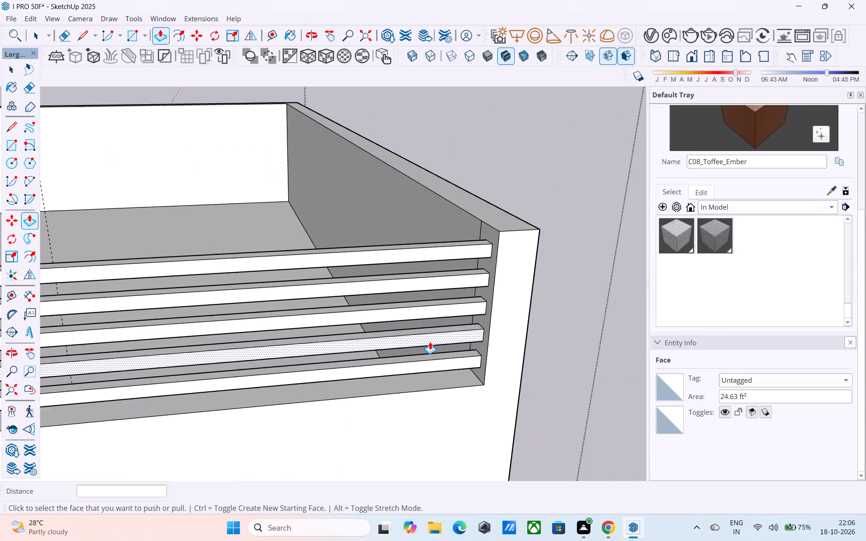
scroll(430, 342, down, 7)
middle_drag(482, 366, 539, 327)
scroll(539, 327, down, 5)
middle_drag(540, 329, 342, 333)
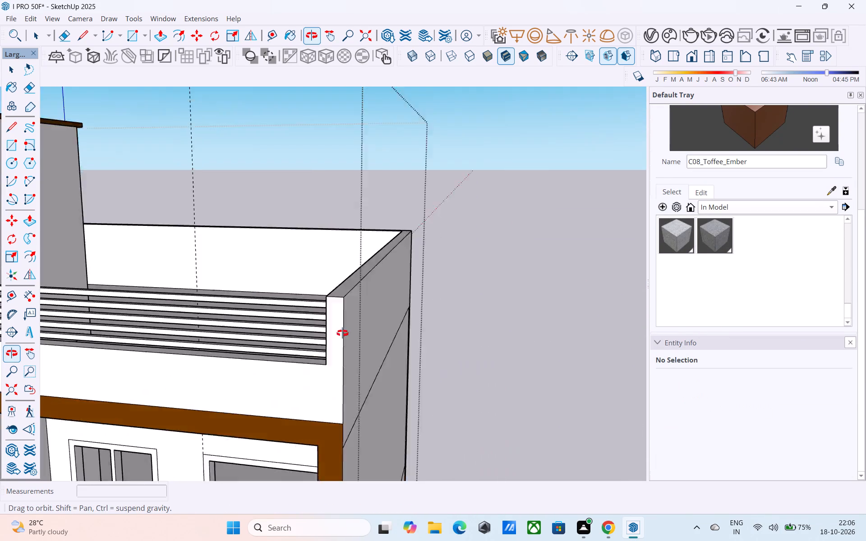
middle_drag(342, 333, 366, 322)
shift+middle_drag(344, 314, 529, 314)
scroll(526, 312, down, 4)
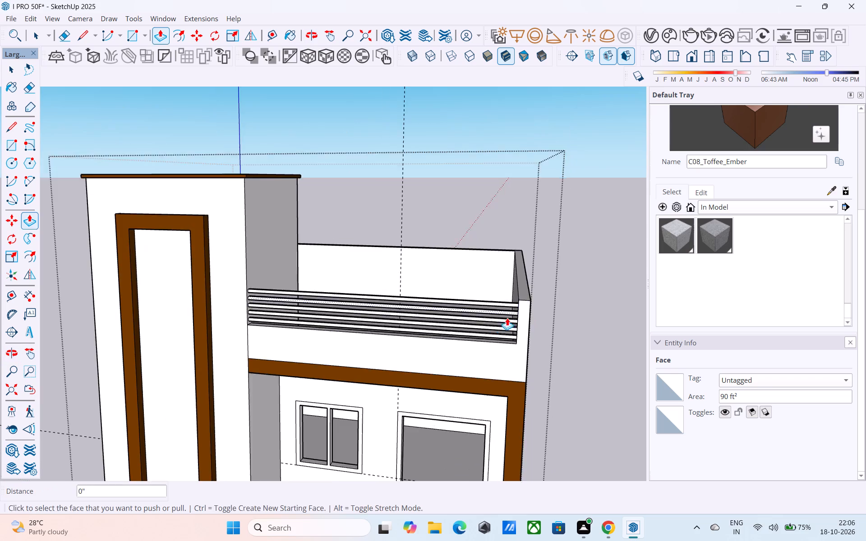
scroll(507, 318, down, 4)
middle_drag(455, 357, 459, 260)
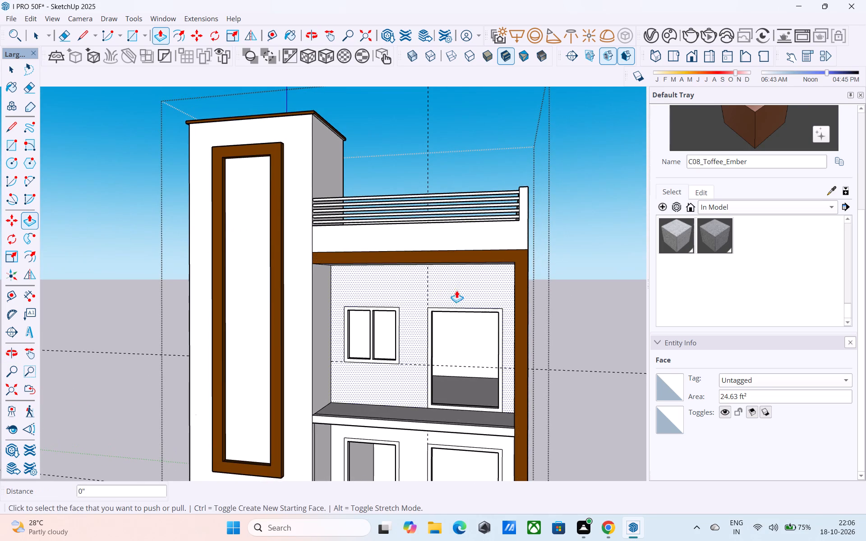
shift+middle_drag(454, 302, 451, 274)
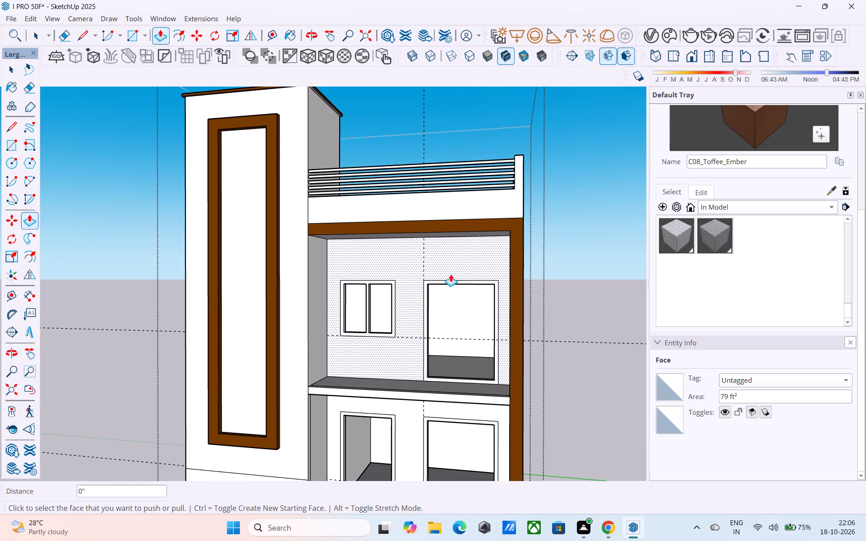
scroll(451, 275, down, 1)
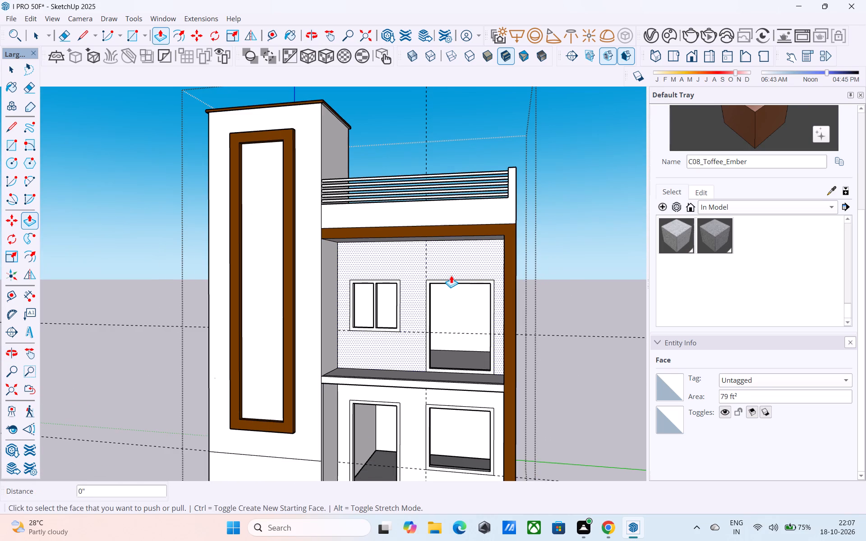
scroll(451, 276, down, 3)
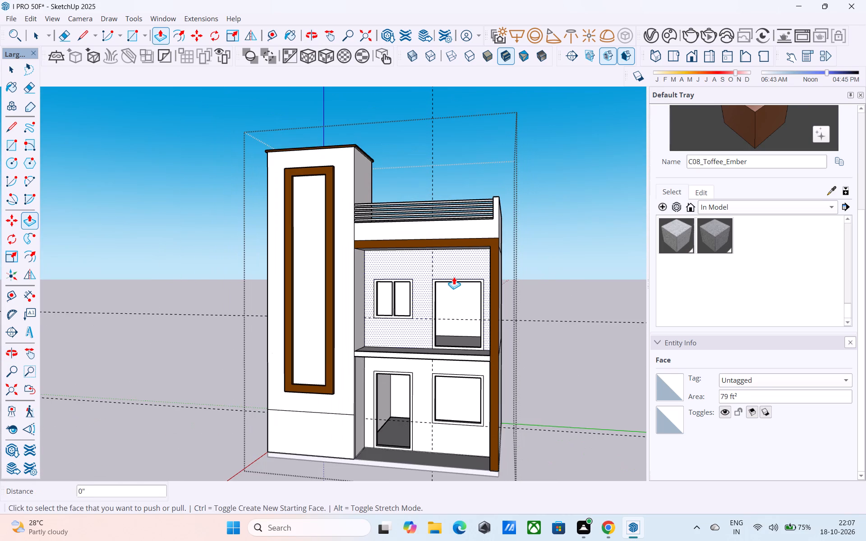
scroll(454, 277, down, 2)
shift+middle_drag(454, 277, 447, 277)
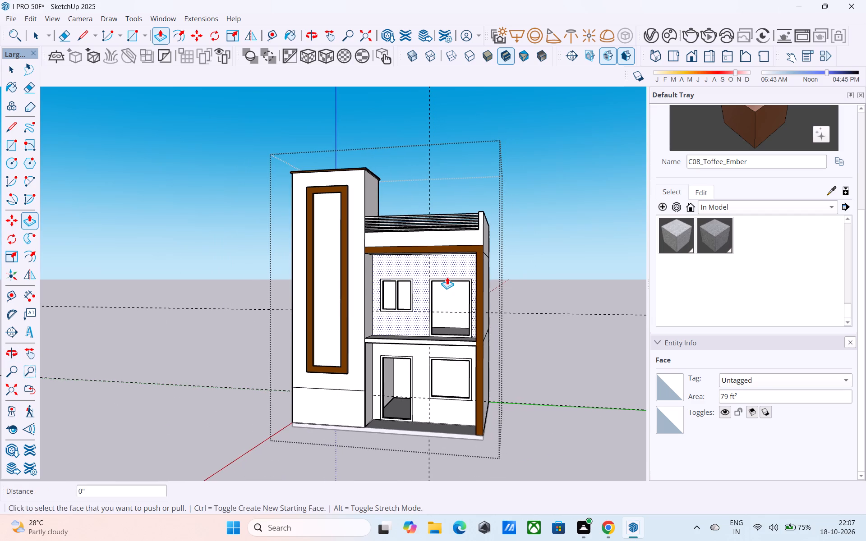
scroll(447, 277, down, 3)
middle_drag(447, 277, 474, 307)
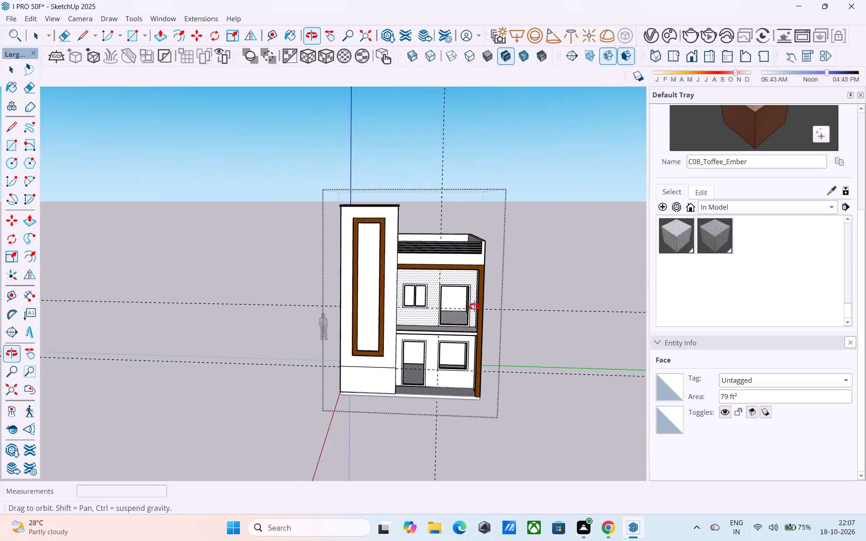
middle_drag(474, 307, 461, 303)
scroll(461, 303, up, 6)
scroll(461, 303, down, 4)
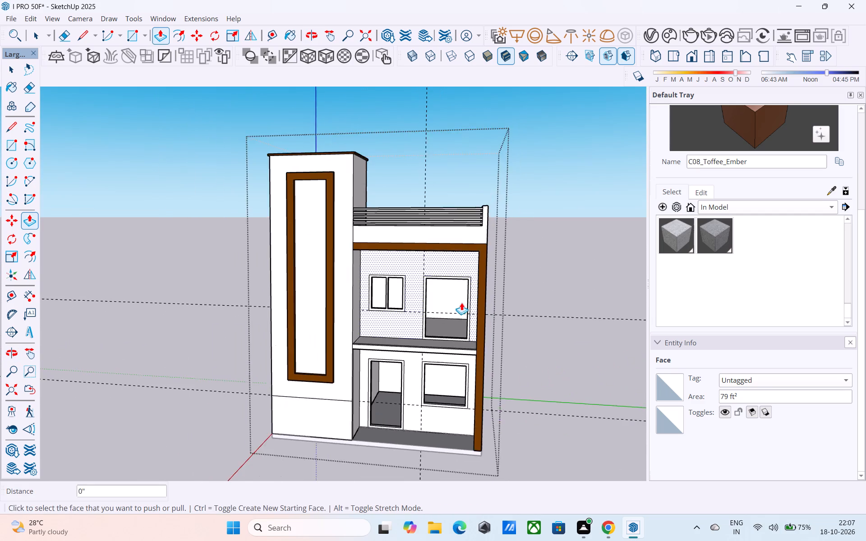
middle_drag(459, 304, 468, 295)
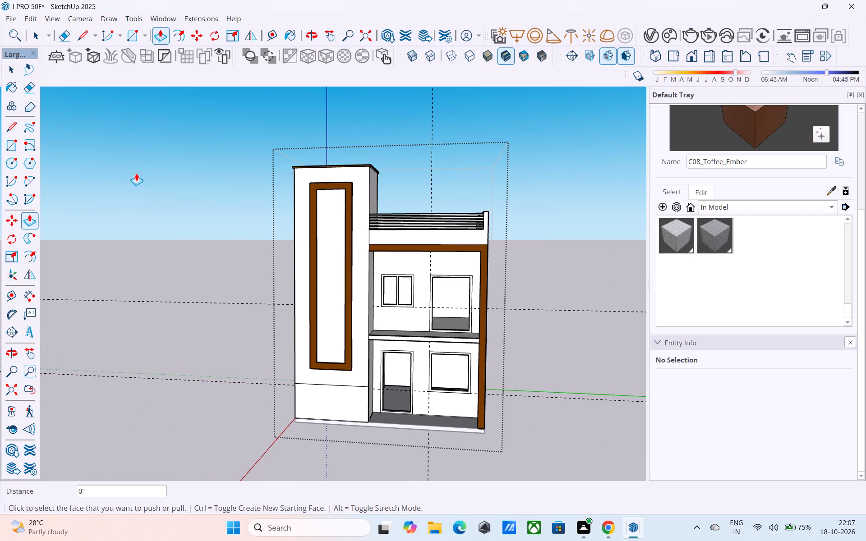
Save the model.
key(space)
key(ctrl+s)
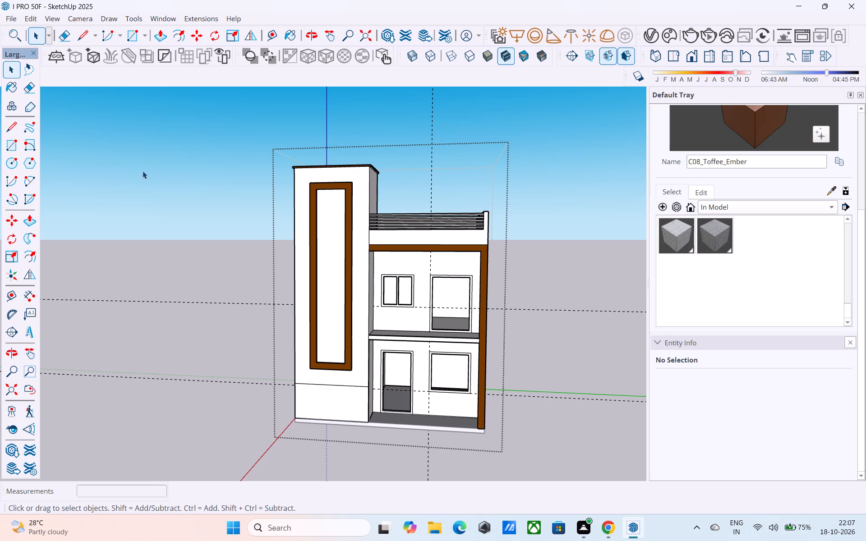
Import the porta+4 door model from the Downloads folder and place it on the ground in front of the building.
click(15, 17)
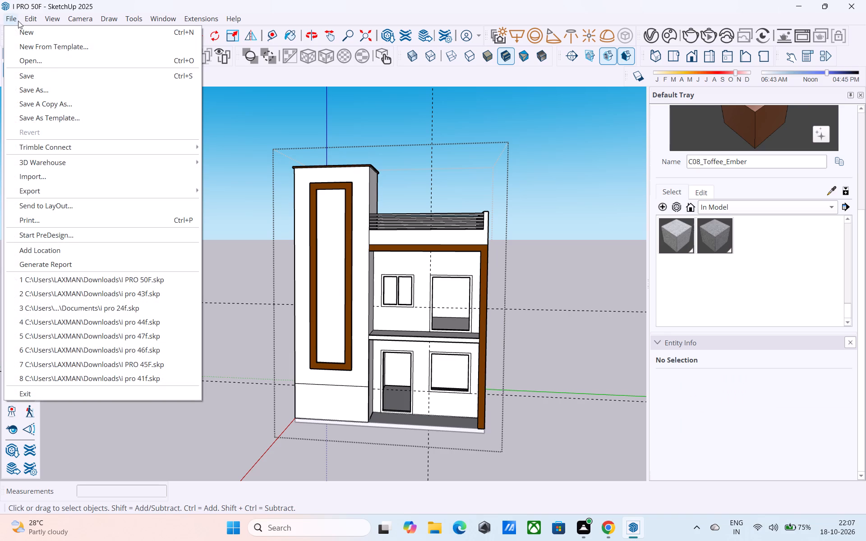
click(66, 173)
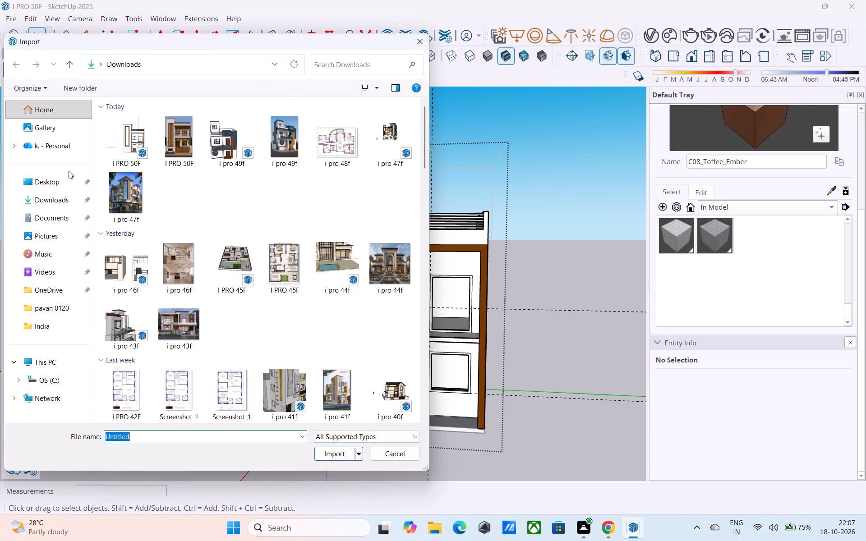
scroll(207, 221, down, 5)
scroll(252, 243, down, 4)
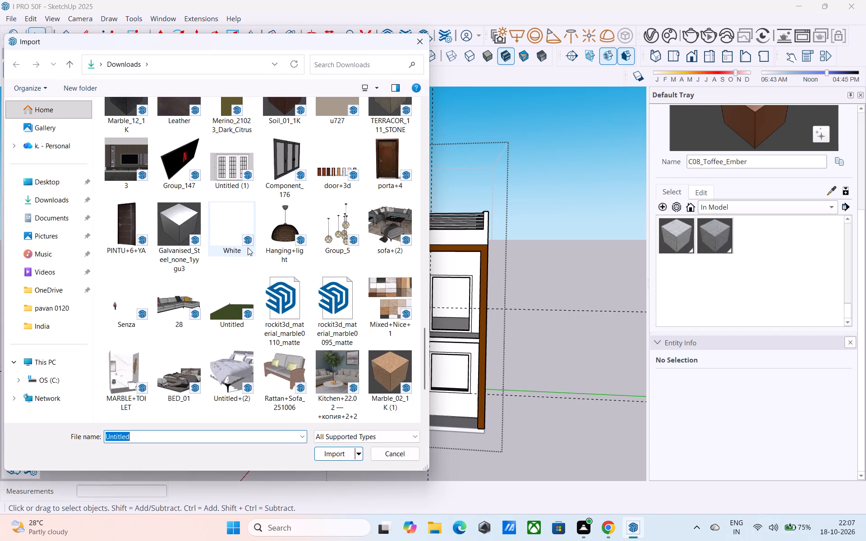
click(390, 165)
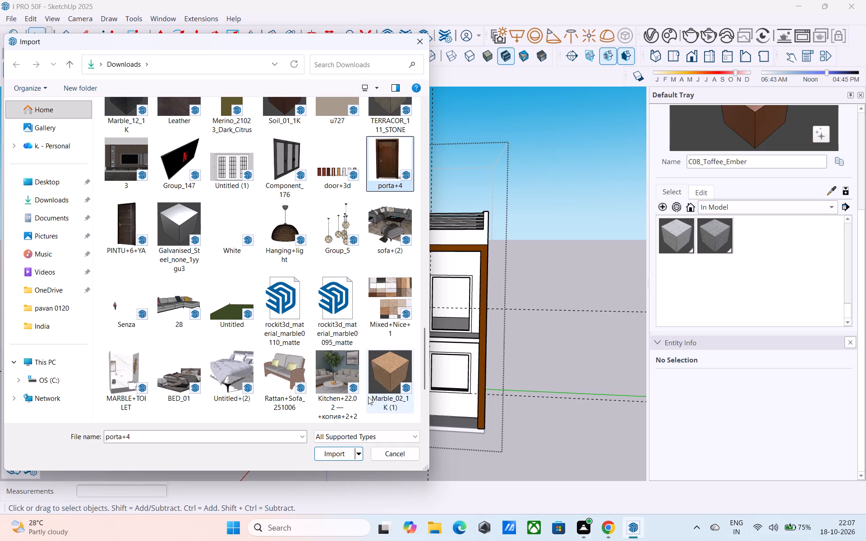
click(332, 459)
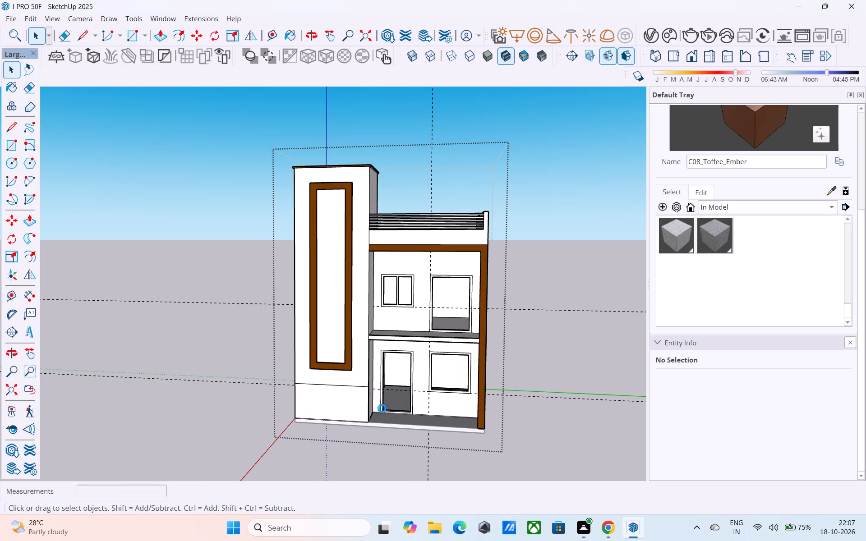
scroll(395, 403, up, 4)
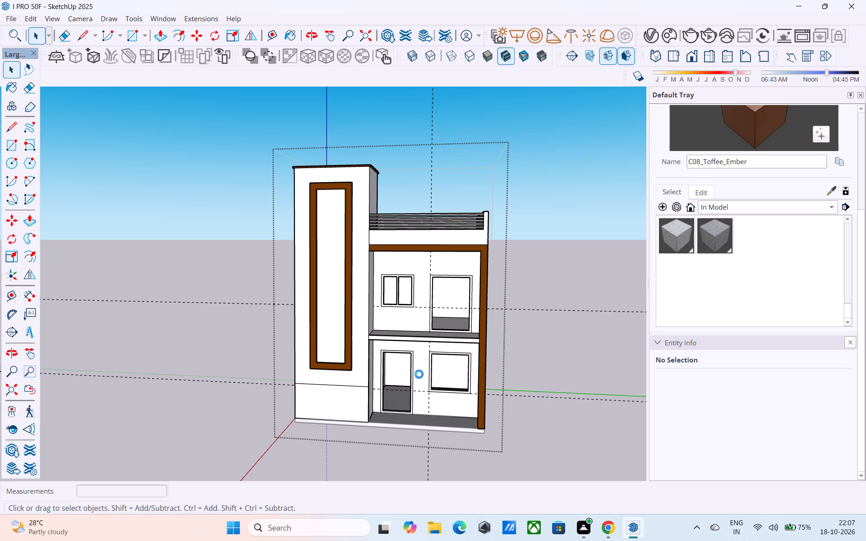
middle_click(419, 374)
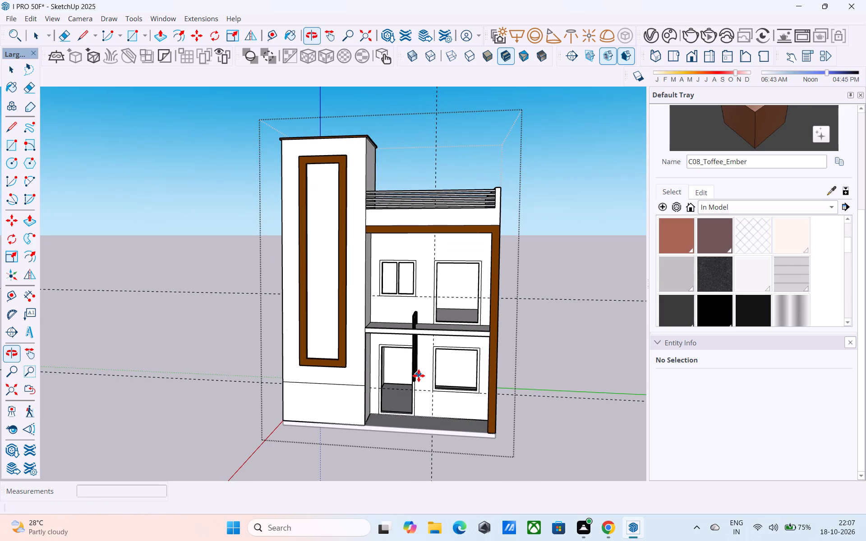
scroll(408, 390, up, 4)
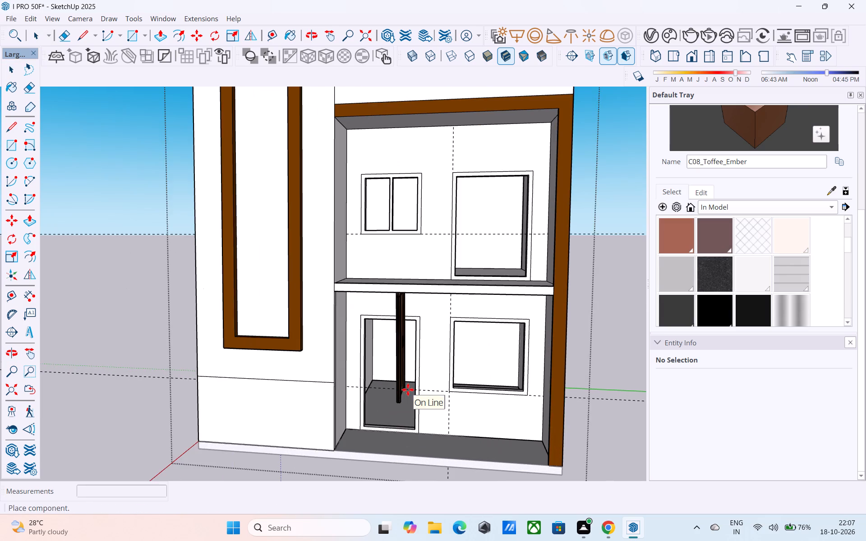
scroll(408, 390, down, 6)
scroll(417, 340, down, 6)
middle_drag(417, 335, 419, 323)
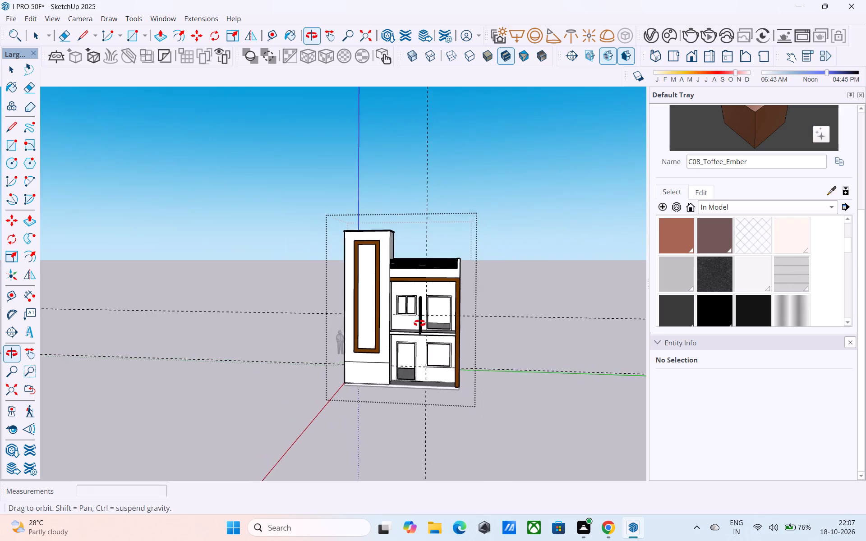
middle_drag(419, 323, 413, 362)
middle_drag(399, 405, 404, 438)
scroll(404, 438, up, 1)
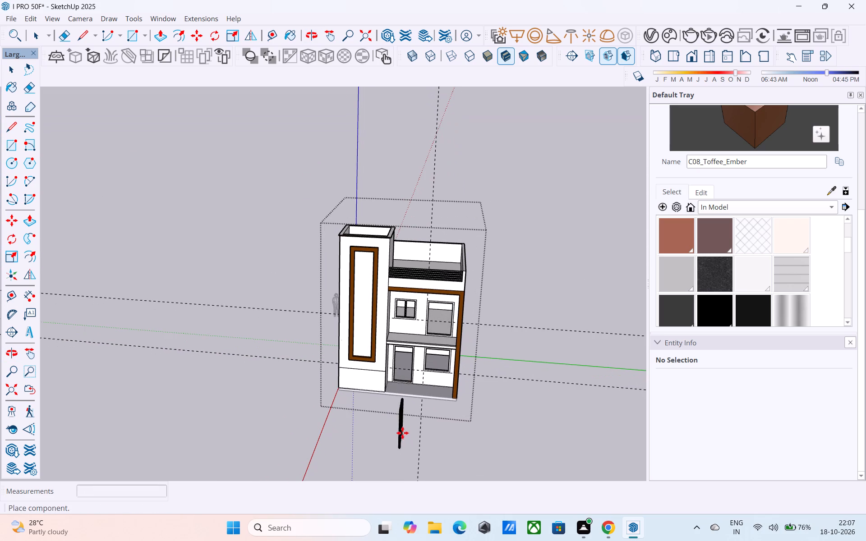
click(404, 426)
Rotate the porta+4 door about the vertical axis so that its leaf is parallel to the front facade.
scroll(398, 451, up, 5)
middle_drag(402, 435, 432, 396)
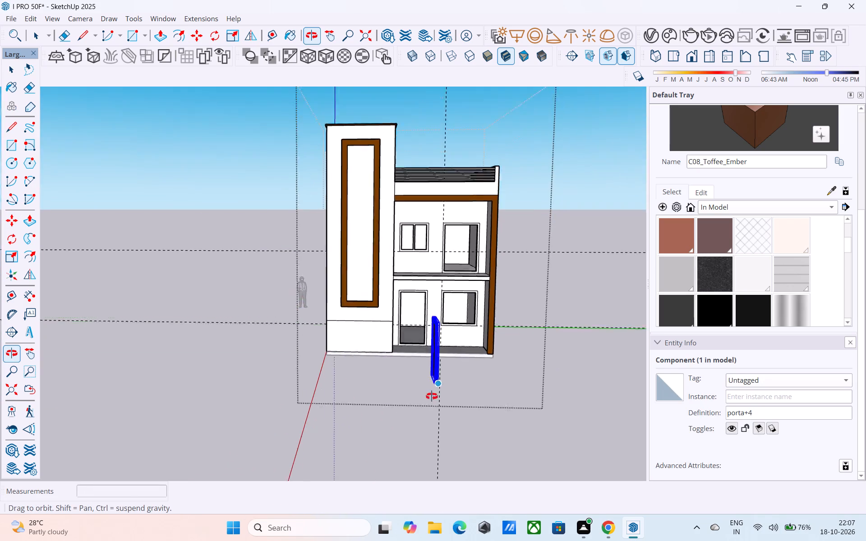
middle_drag(432, 396, 424, 423)
key(q)
shift+middle_drag(424, 425, 422, 369)
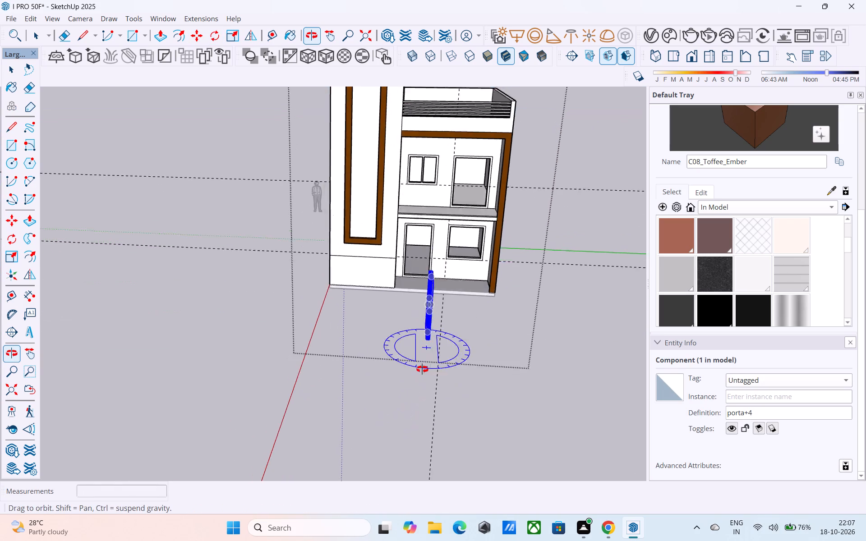
shift+middle_drag(422, 369, 421, 374)
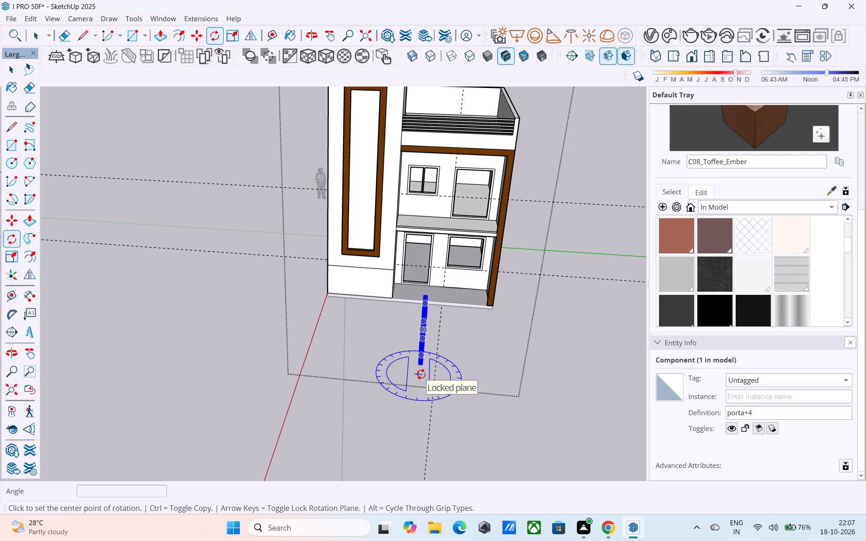
click(395, 373)
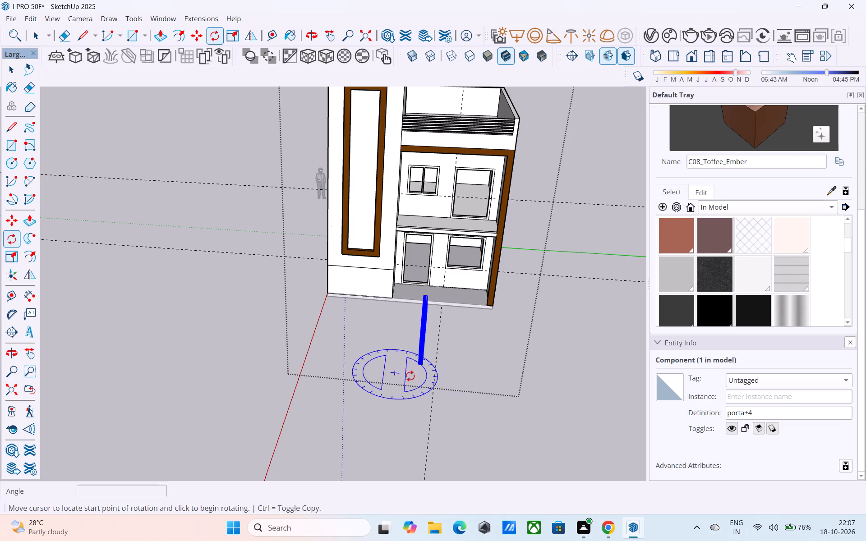
click(461, 378)
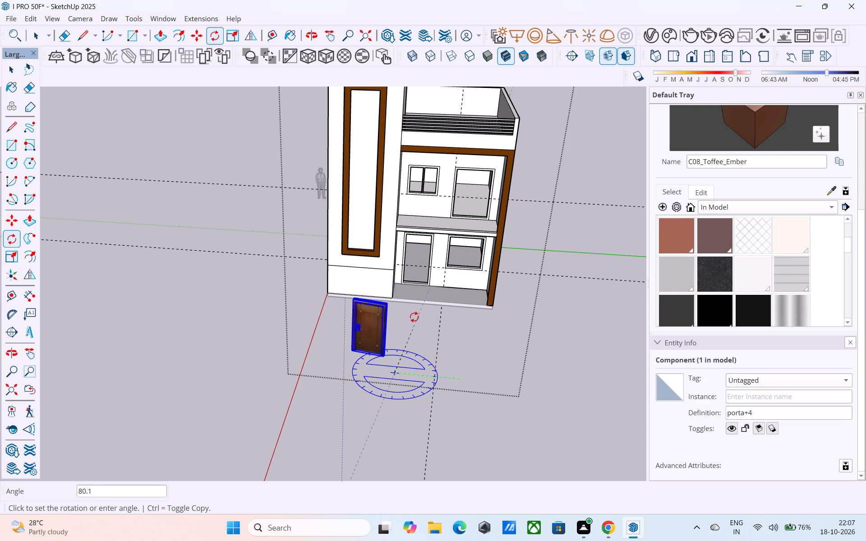
click(399, 313)
Move the porta+4 door by its bottom corner onto the ground-floor entrance opening in the front wall.
middle_drag(410, 321, 430, 321)
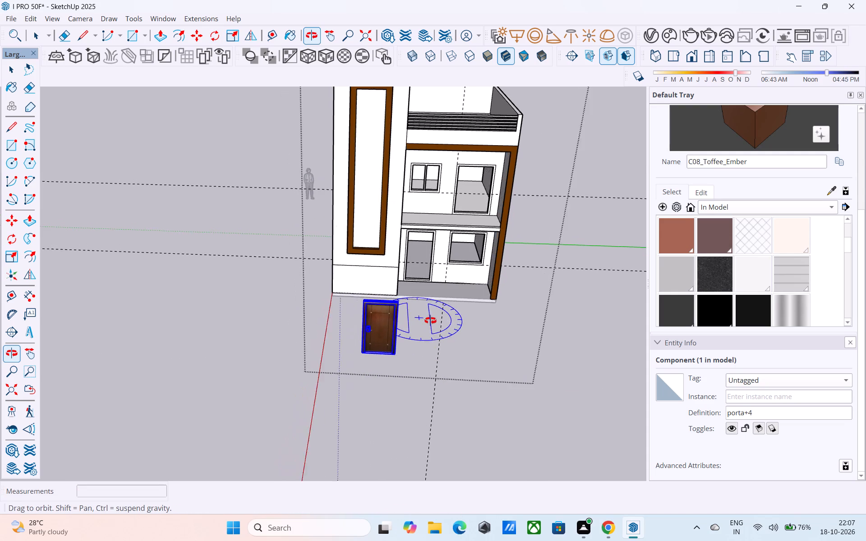
middle_drag(430, 321, 472, 311)
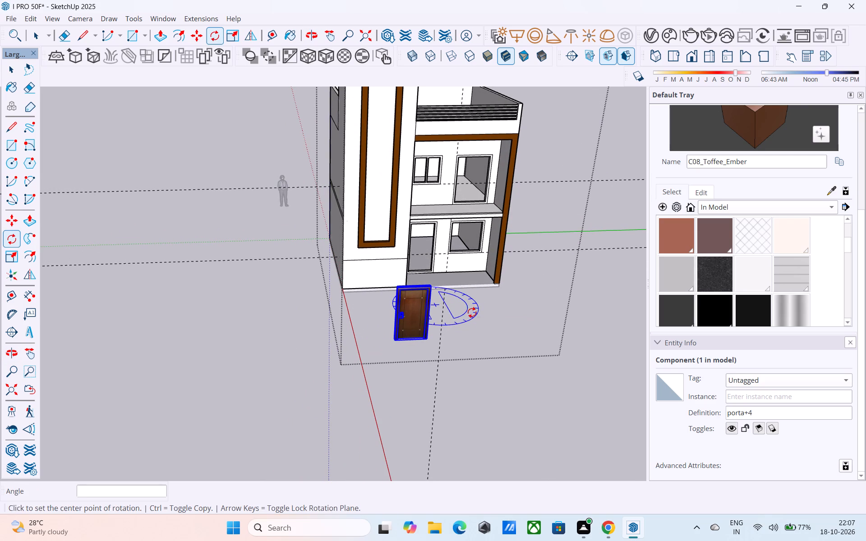
key(m)
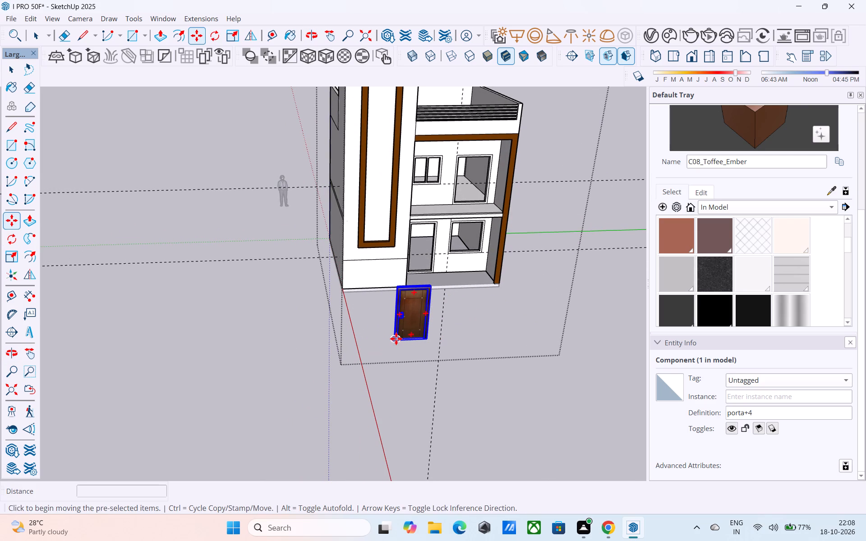
middle_drag(396, 339, 477, 347)
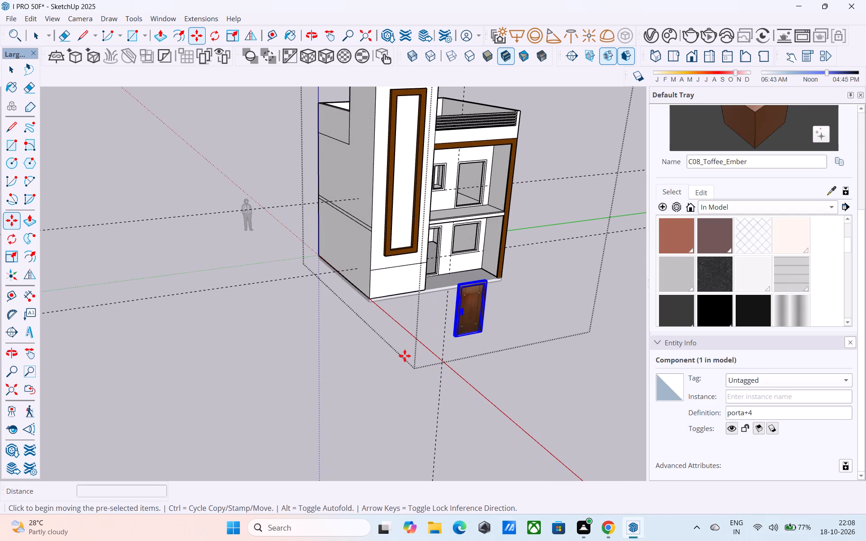
scroll(415, 348, up, 20)
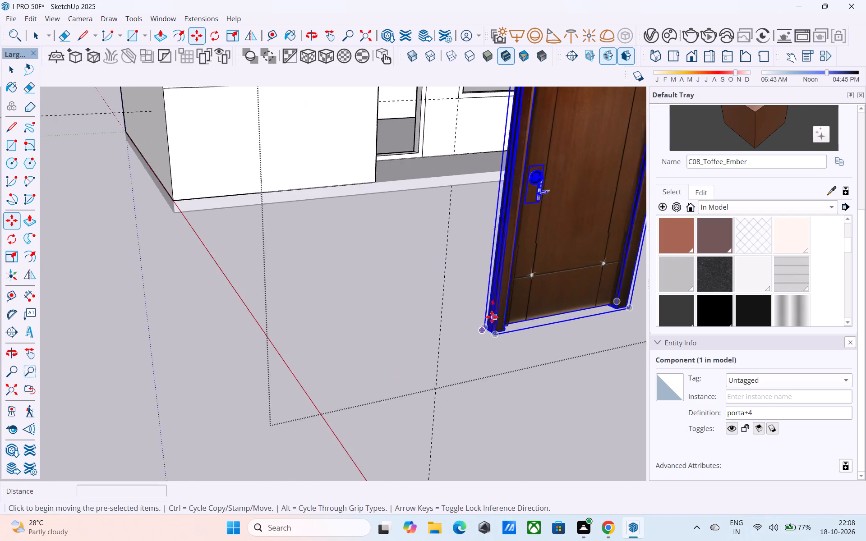
scroll(492, 317, up, 6)
click(481, 342)
scroll(517, 205, down, 6)
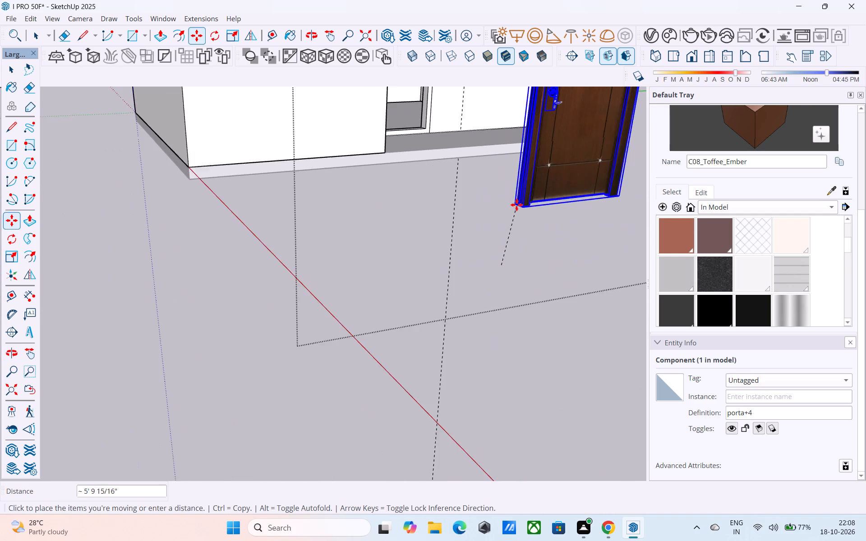
scroll(516, 205, down, 2)
middle_drag(514, 213, 411, 453)
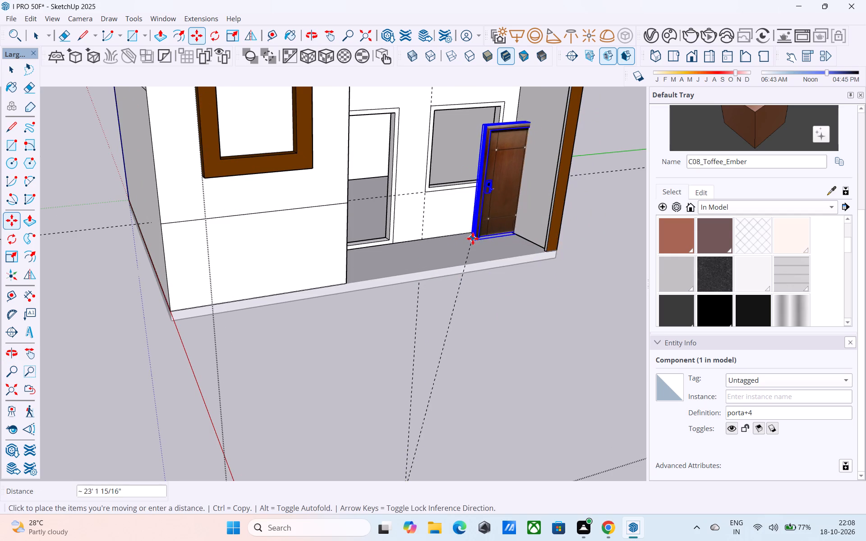
middle_drag(470, 236, 445, 347)
scroll(430, 343, up, 4)
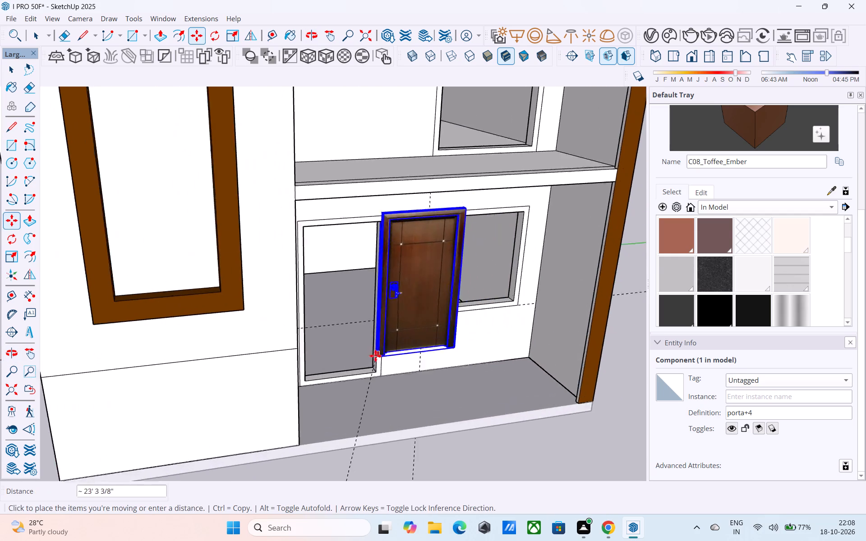
scroll(375, 356, up, 11)
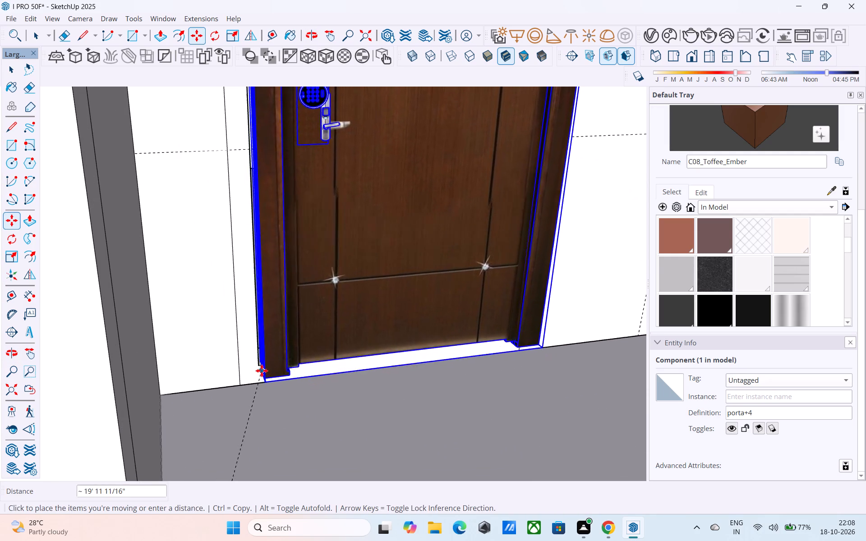
click(259, 368)
Scale the door's height by about 1.12 so its top meets the outer frame line of the entrance opening.
scroll(431, 378, down, 8)
middle_drag(433, 378, 440, 412)
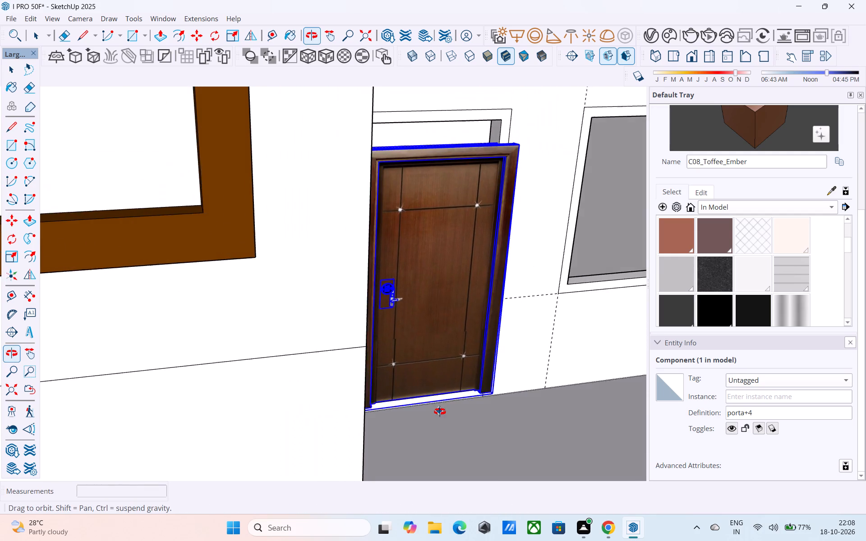
middle_drag(440, 412, 270, 403)
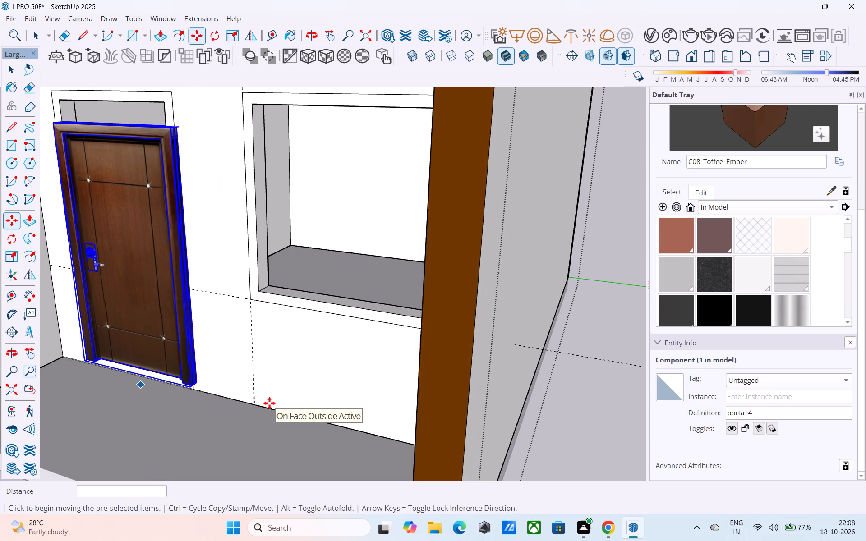
middle_drag(234, 285, 306, 384)
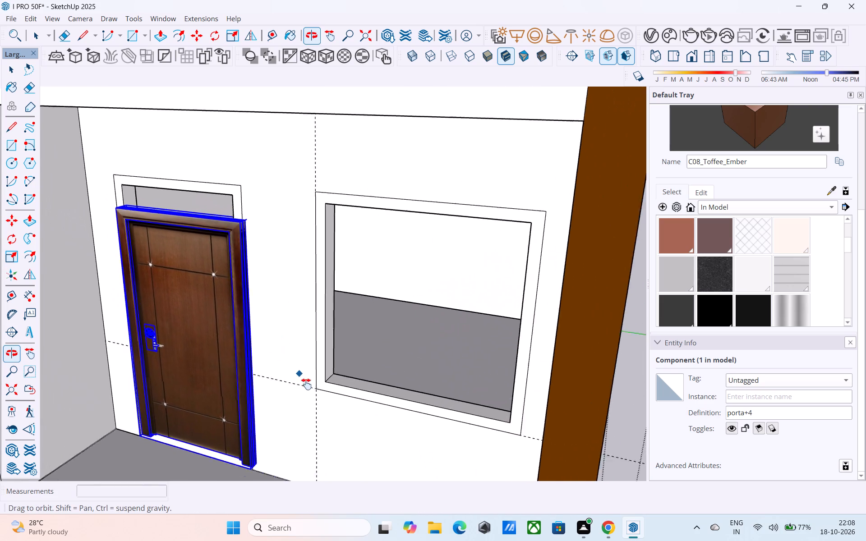
middle_drag(306, 384, 336, 424)
key(s)
scroll(262, 336, up, 3)
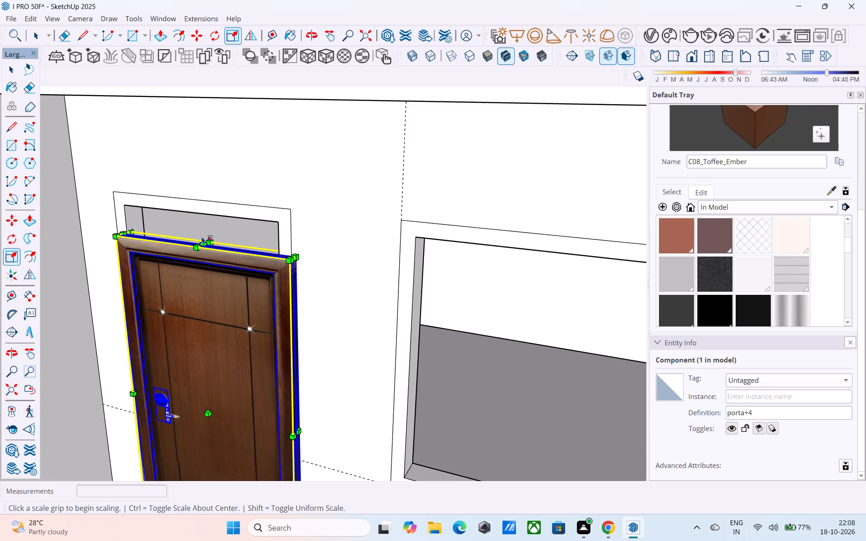
click(205, 244)
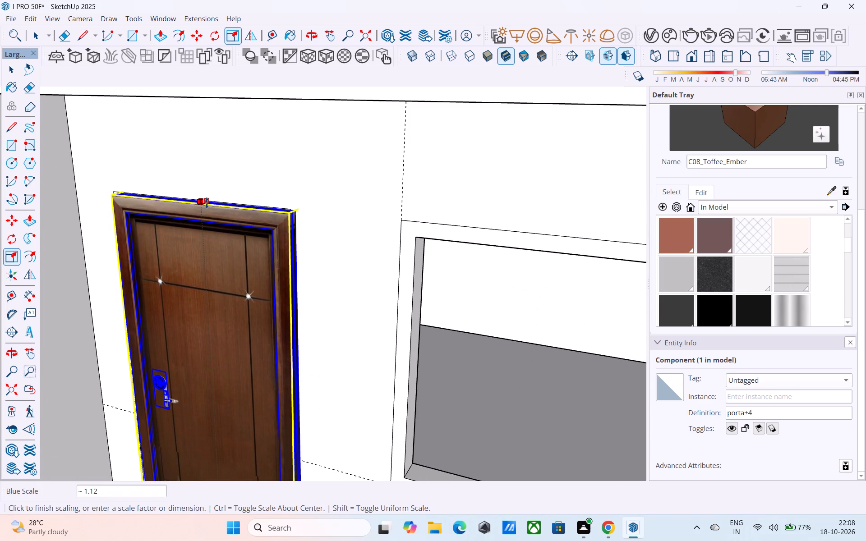
click(207, 202)
Scale the door's width by 1.06 so its handle-side edge meets the outer frame line of the entrance opening.
middle_drag(233, 236, 323, 197)
scroll(332, 208, down, 5)
middle_drag(260, 266, 379, 248)
middle_drag(359, 251, 299, 250)
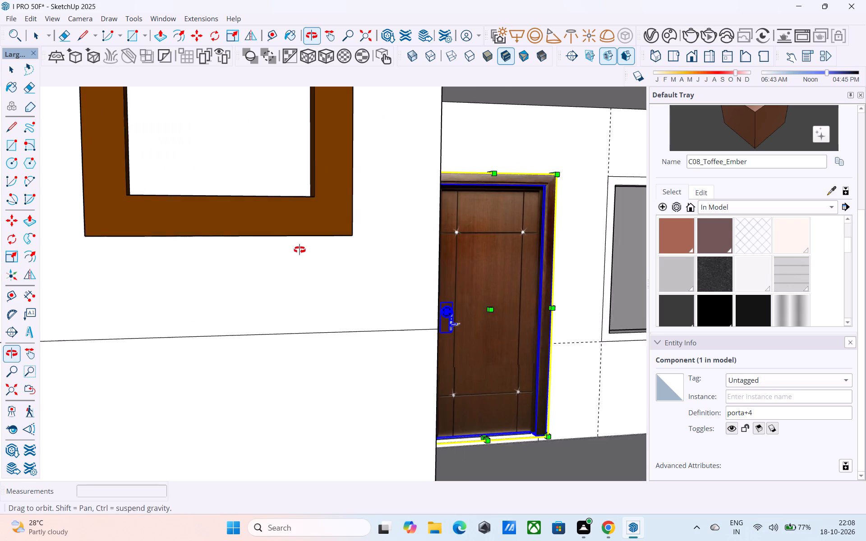
middle_drag(299, 250, 296, 250)
middle_drag(386, 298, 350, 294)
shift+scroll(350, 294, down, 1)
scroll(386, 308, up, 16)
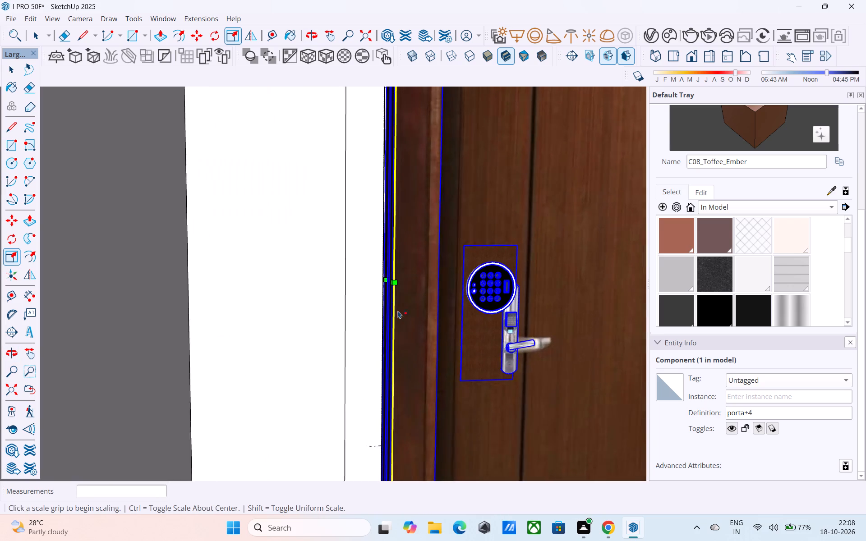
scroll(398, 311, up, 1)
click(382, 276)
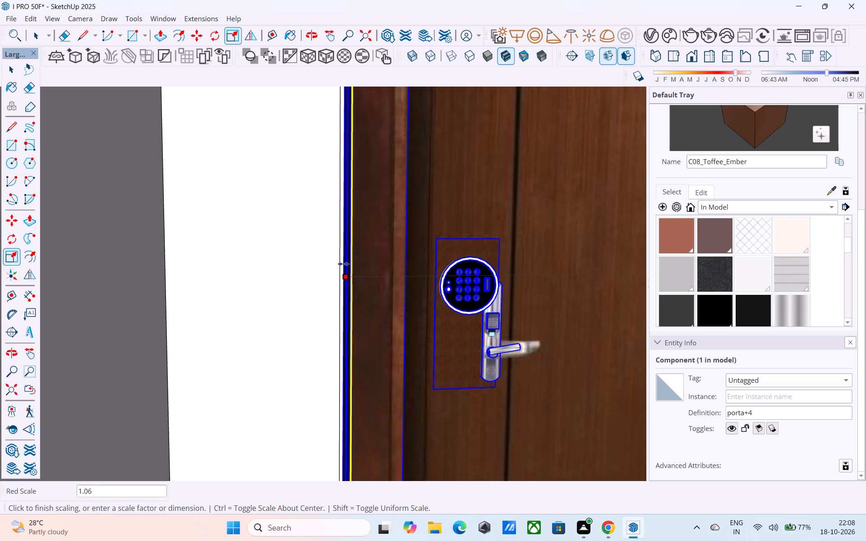
click(342, 264)
scroll(274, 260, down, 17)
middle_click(274, 260)
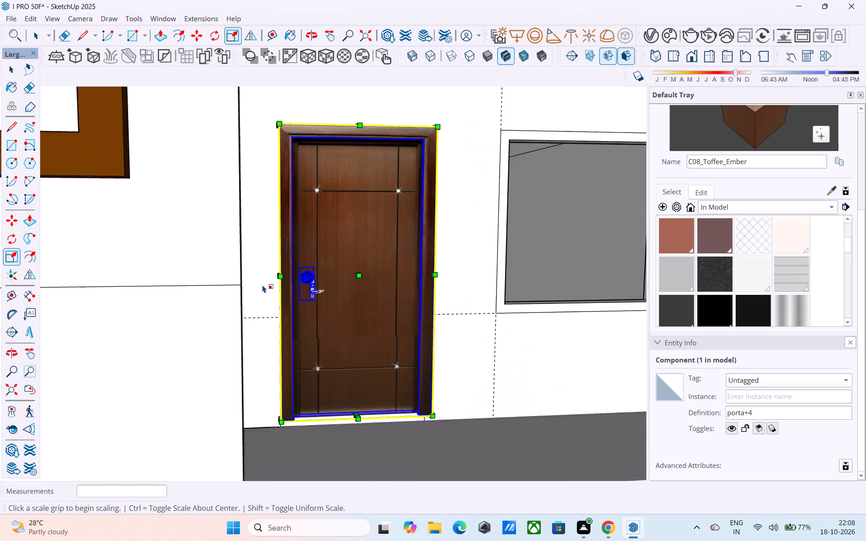
key(space)
scroll(287, 293, down, 10)
click(546, 305)
Examine the door's round keypad lock and handle up close, and how the door sits in the entrance.
scroll(331, 311, up, 6)
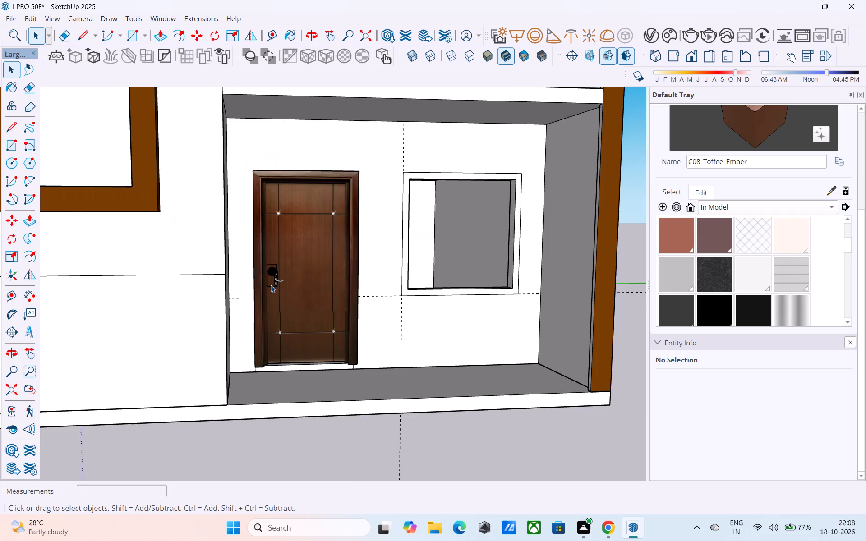
scroll(271, 285, up, 20)
scroll(271, 285, up, 5)
scroll(273, 220, up, 2)
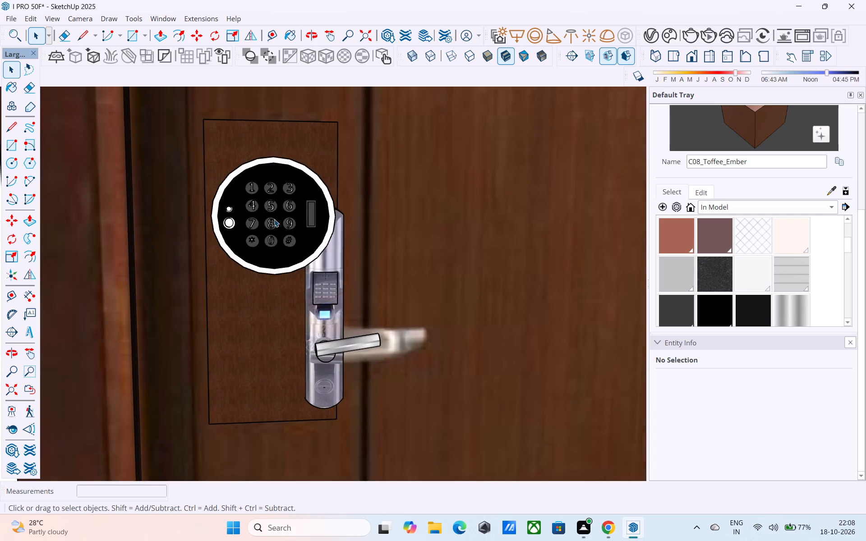
scroll(274, 219, up, 5)
scroll(250, 163, up, 7)
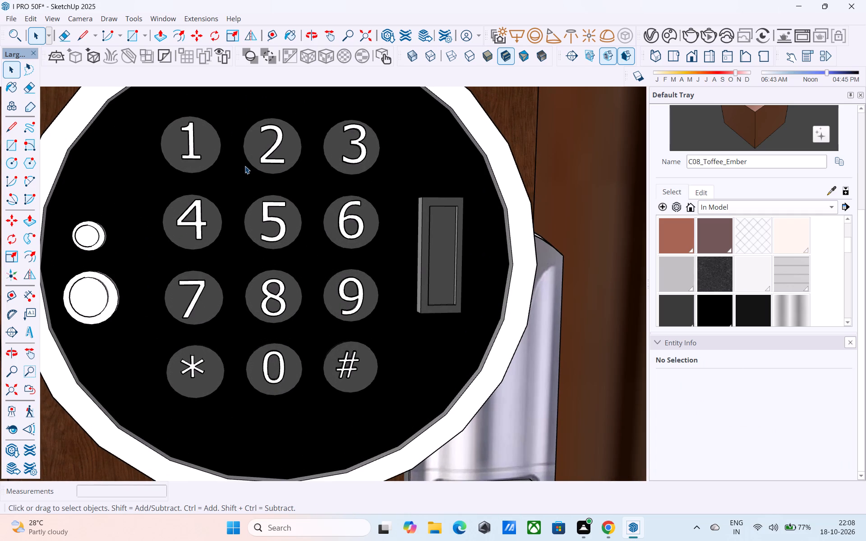
scroll(245, 166, down, 1)
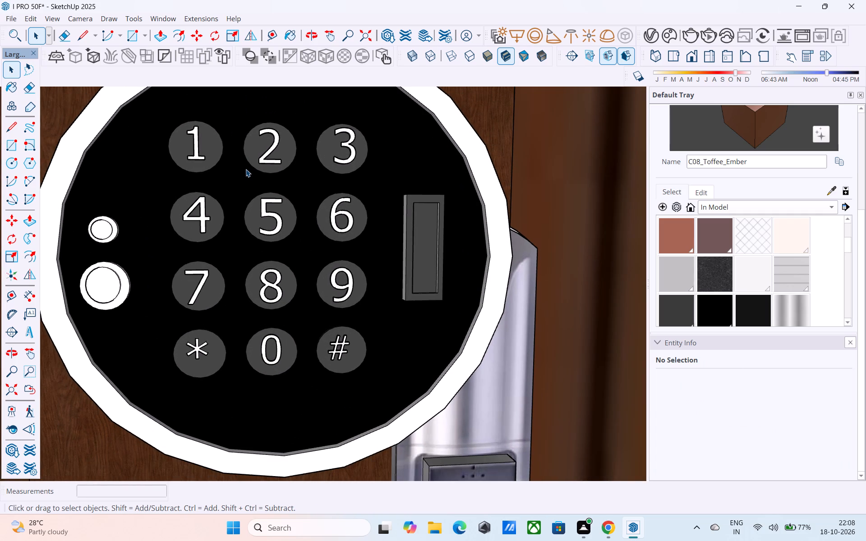
scroll(246, 169, down, 1)
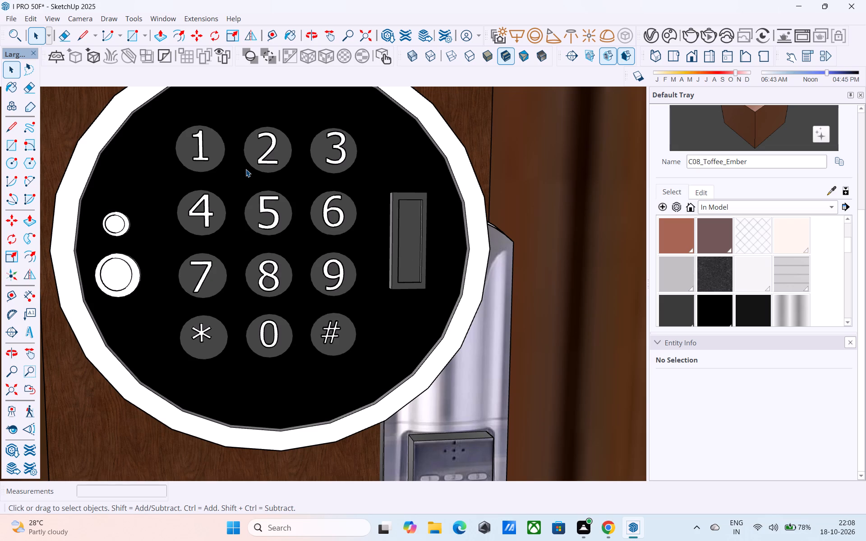
scroll(246, 169, down, 6)
middle_click(247, 169)
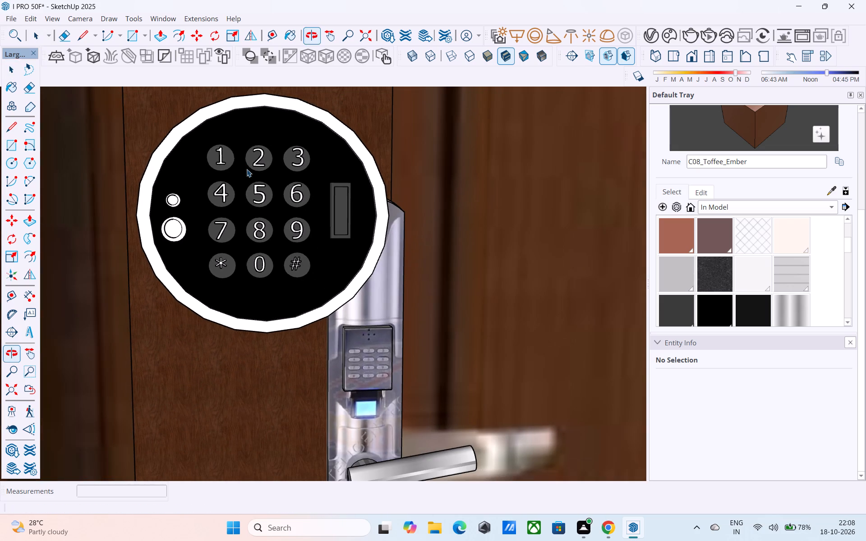
scroll(301, 128, down, 6)
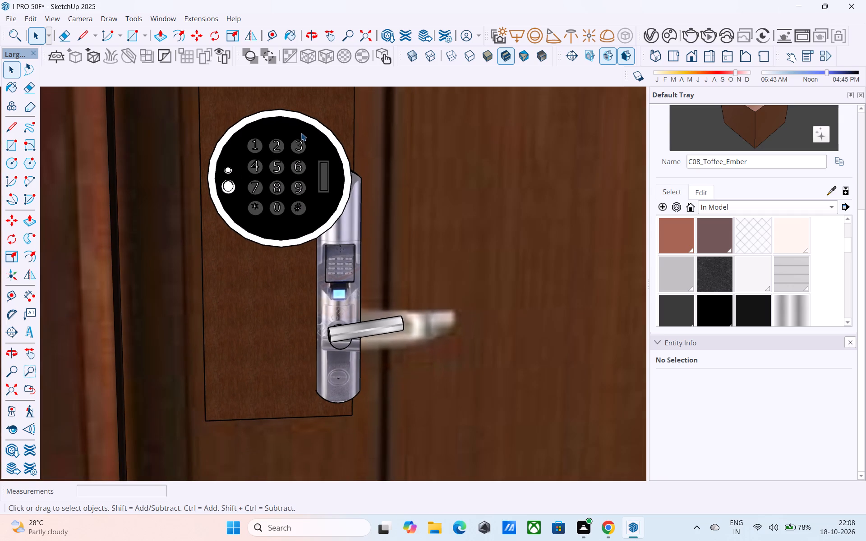
scroll(301, 133, down, 17)
scroll(294, 143, down, 6)
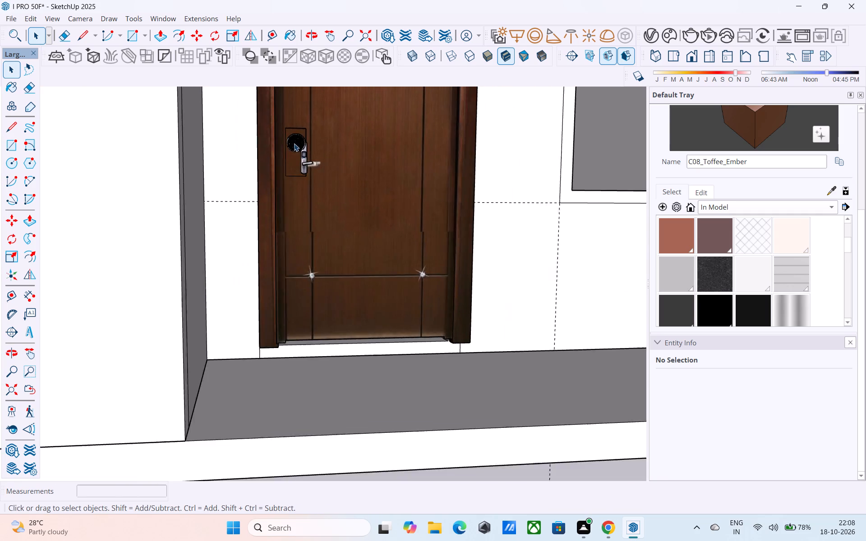
scroll(294, 143, up, 1)
scroll(294, 143, down, 9)
scroll(301, 252, down, 12)
Erase the leftover horizontal edges below the ceiling on the room's back and side walls, seen through the ground-floor window.
middle_drag(324, 354, 383, 249)
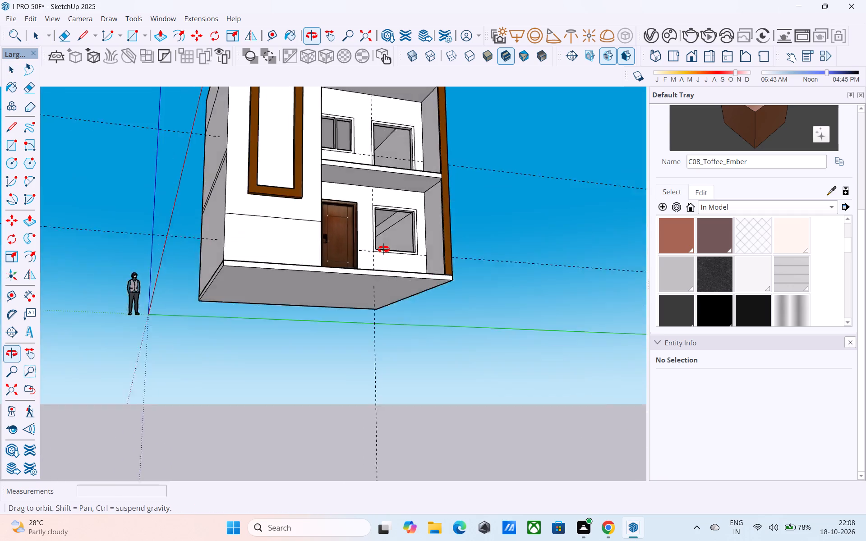
middle_drag(383, 249, 315, 269)
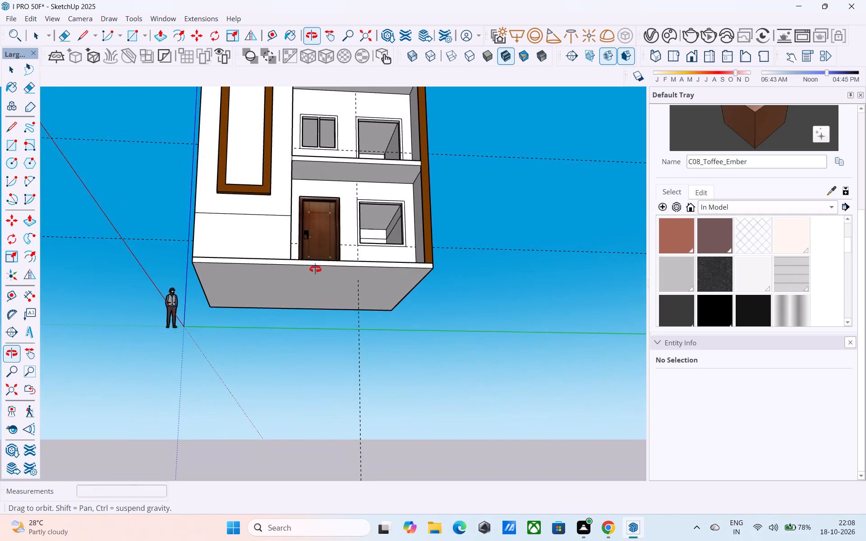
middle_drag(315, 269, 264, 292)
scroll(347, 240, up, 9)
middle_drag(359, 227, 313, 243)
scroll(299, 233, up, 4)
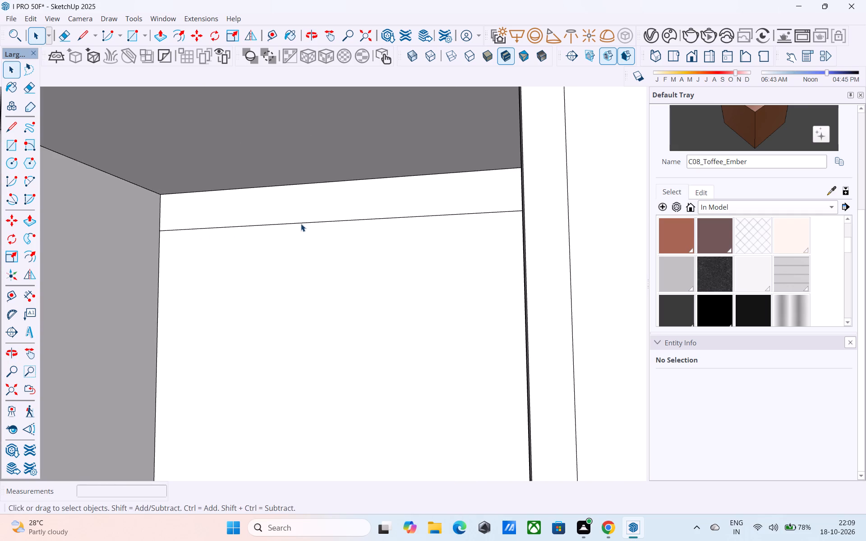
click(301, 224)
double_click(301, 224)
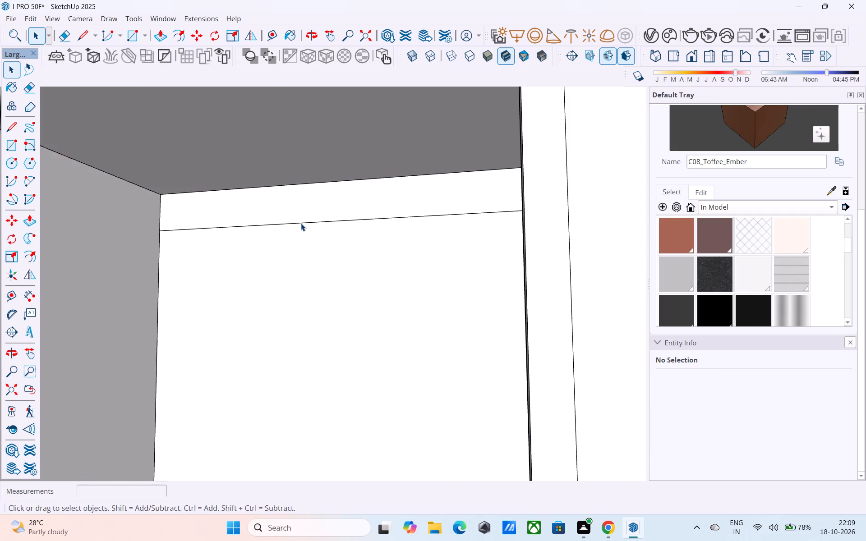
key(e)
click(301, 223)
scroll(301, 223, down, 7)
middle_drag(301, 223, 365, 227)
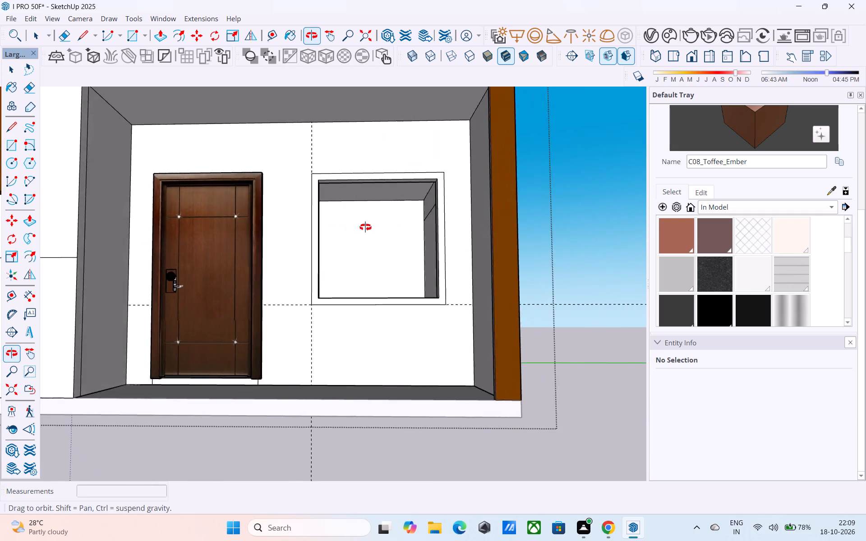
middle_drag(365, 227, 413, 224)
scroll(435, 221, up, 4)
drag(436, 221, 439, 210)
scroll(438, 210, down, 6)
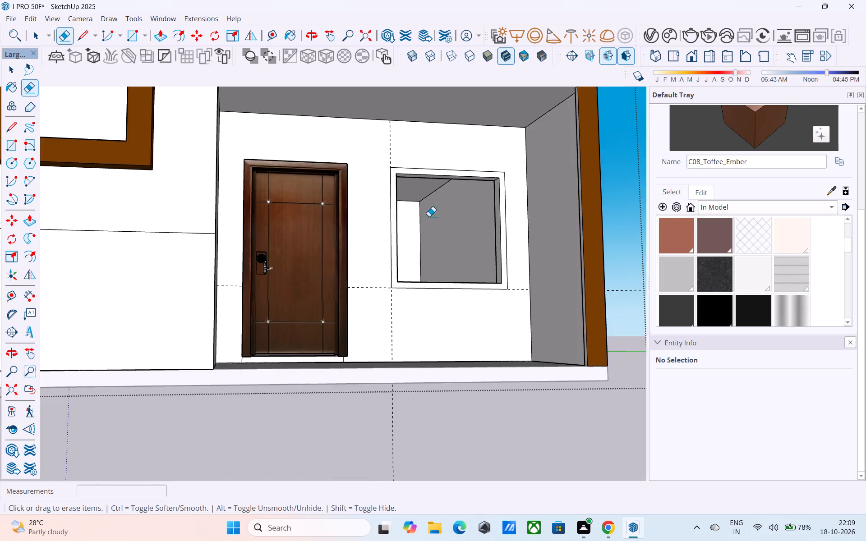
scroll(421, 219, down, 3)
middle_drag(421, 219, 410, 254)
scroll(290, 278, down, 5)
middle_drag(263, 289, 261, 298)
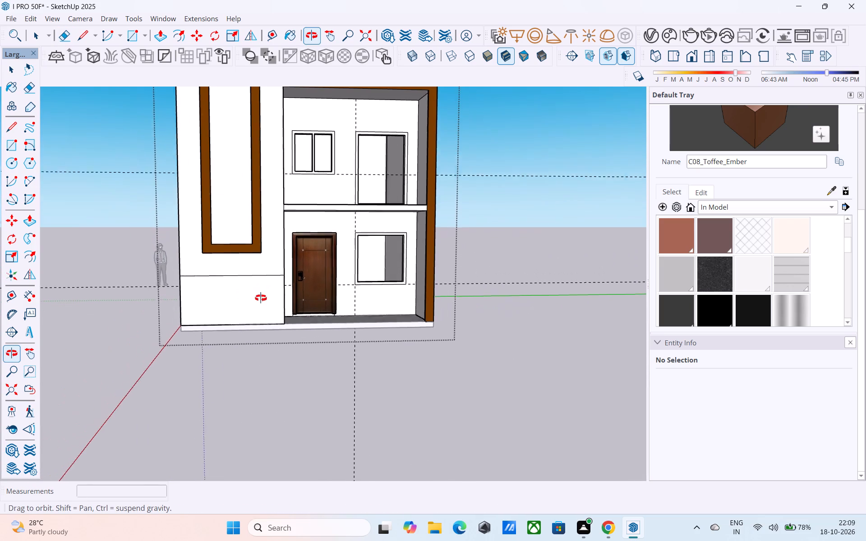
middle_drag(261, 298, 260, 304)
key(space)
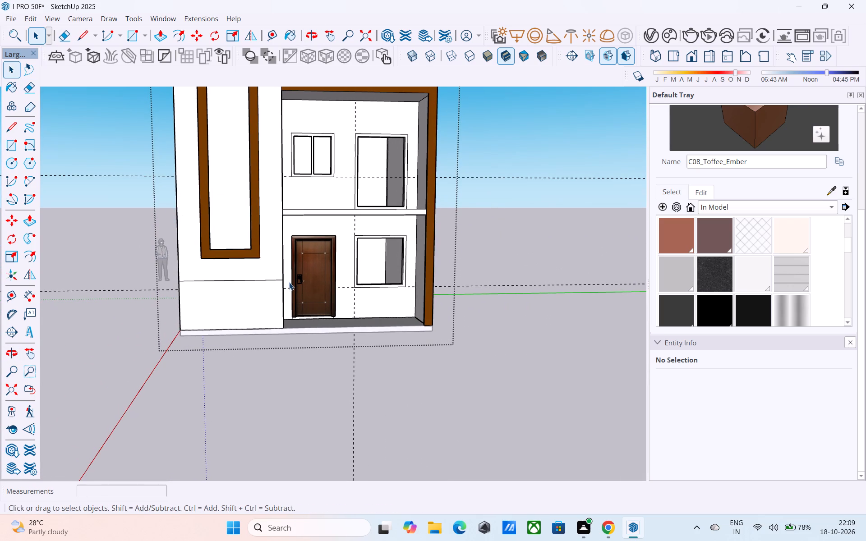
Save the I PRO 50F model, purging its unused items.
middle_drag(289, 282, 247, 312)
key(ctrl+s)
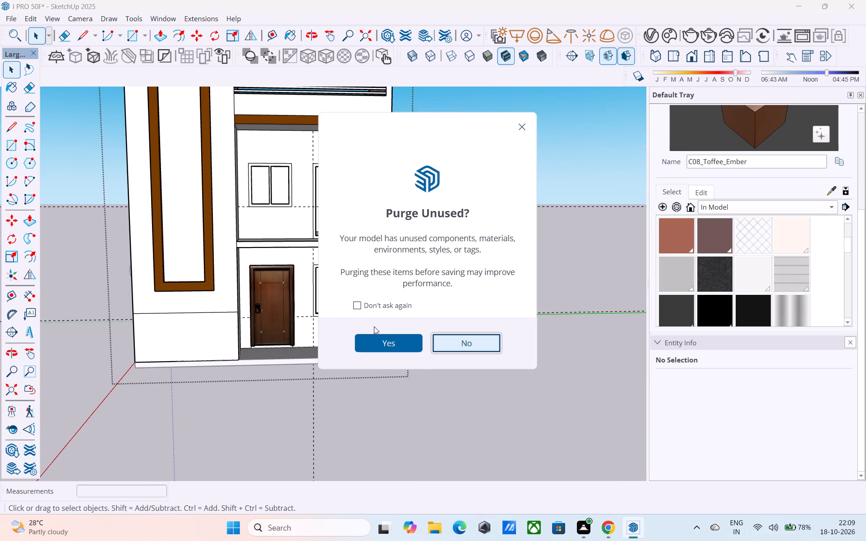
click(383, 339)
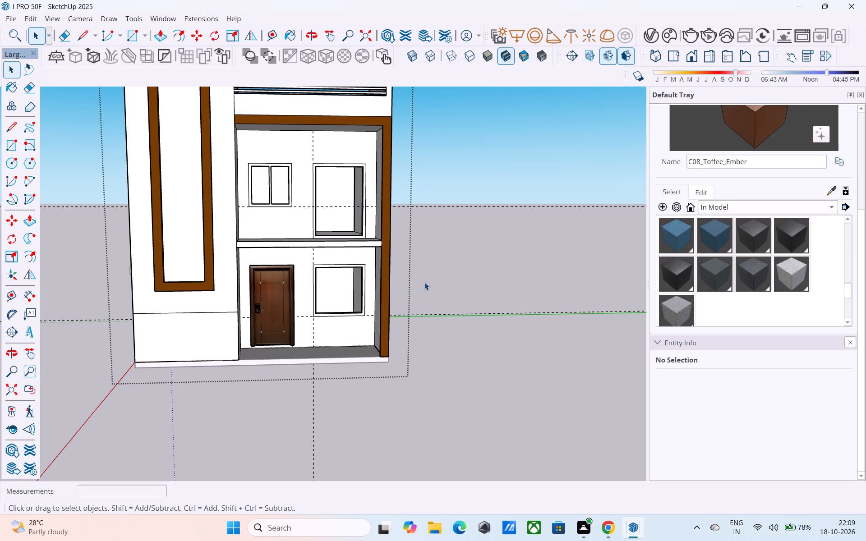
Import the window collection file named 3D from the Downloads folder.
scroll(461, 283, down, 2)
middle_drag(461, 307, 439, 352)
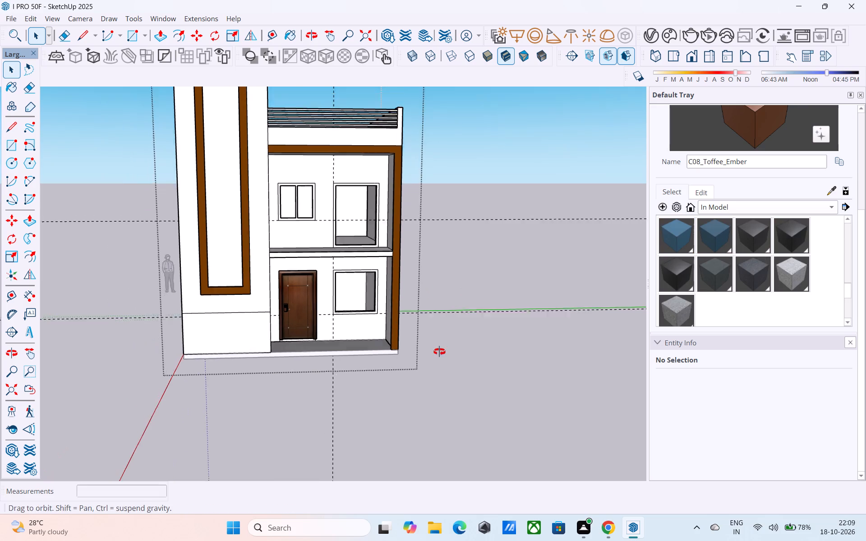
middle_drag(439, 352, 434, 363)
middle_drag(318, 216, 317, 243)
scroll(322, 231, up, 7)
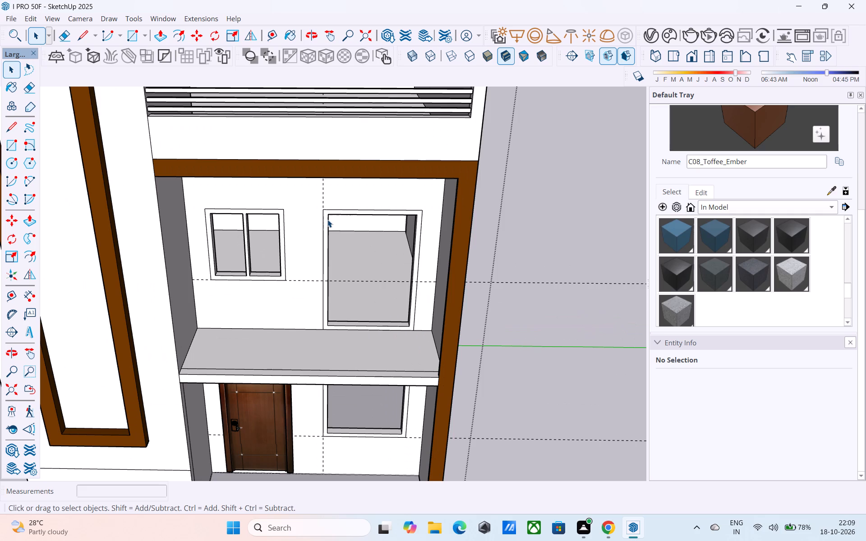
scroll(327, 220, down, 4)
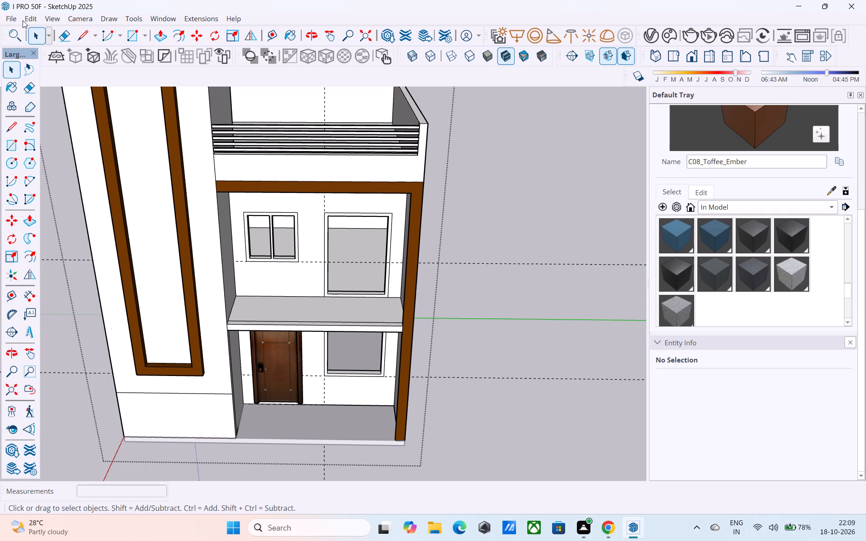
click(15, 18)
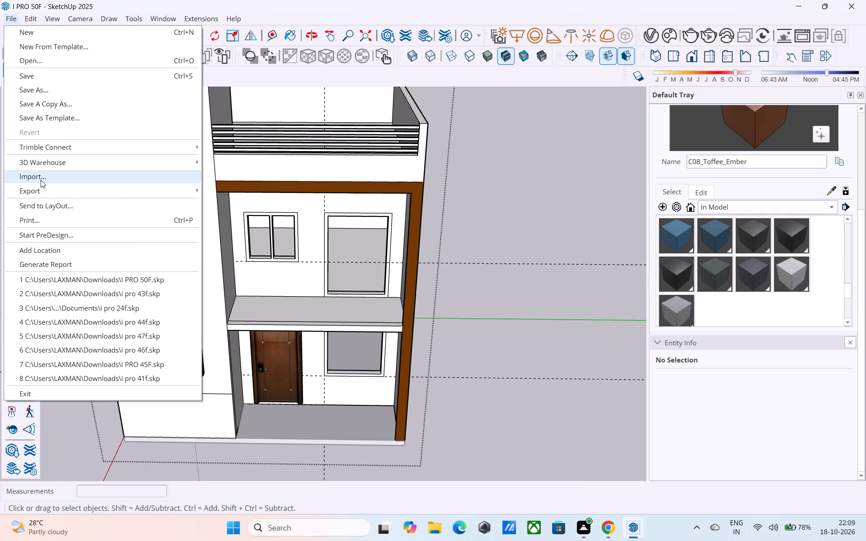
click(41, 180)
scroll(254, 189, down, 6)
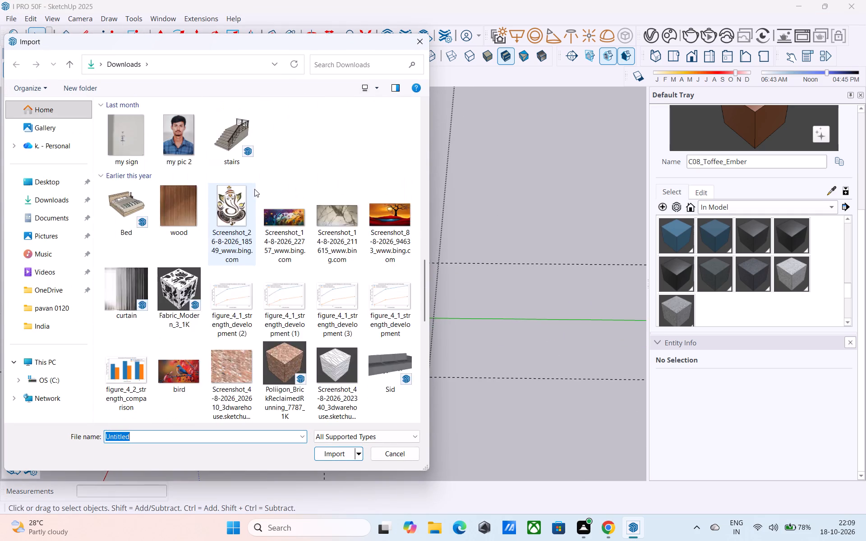
scroll(254, 189, up, 2)
scroll(255, 189, down, 4)
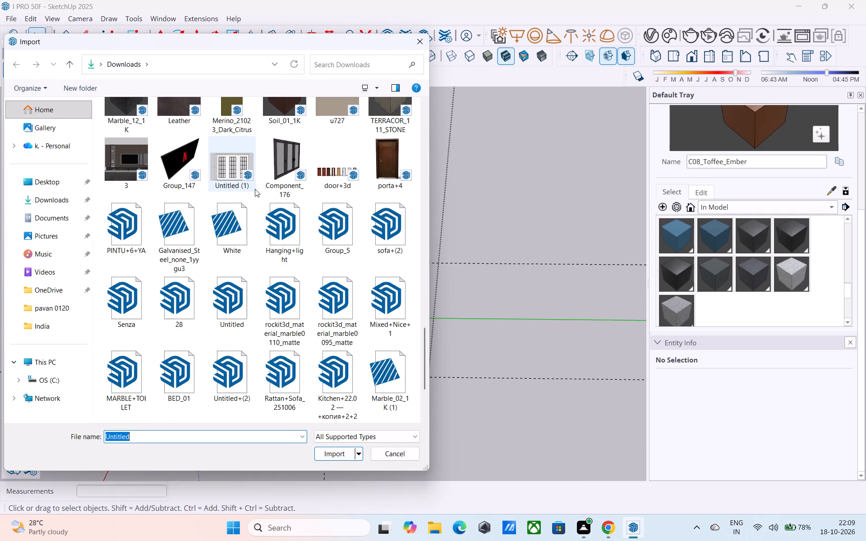
scroll(258, 190, up, 1)
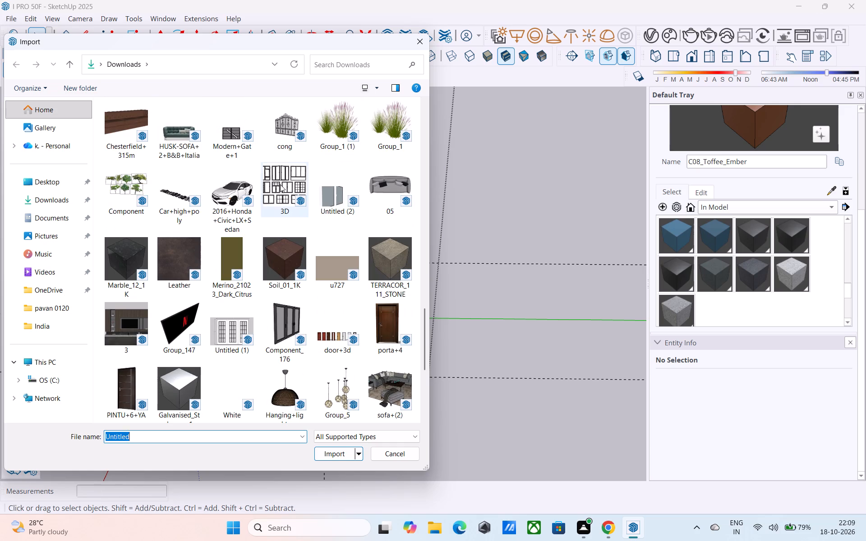
click(280, 184)
click(345, 450)
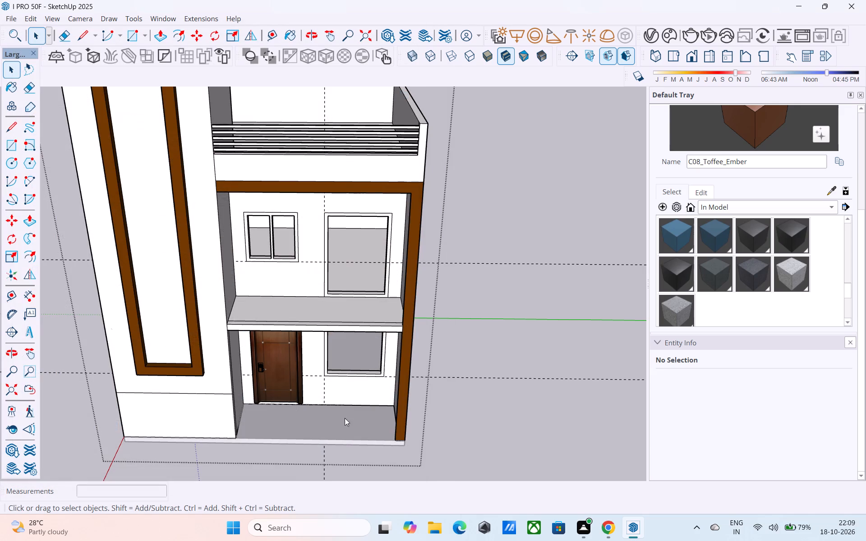
Place the imported window collection on open ground beside the building, clear of its side wall.
scroll(330, 394, down, 5)
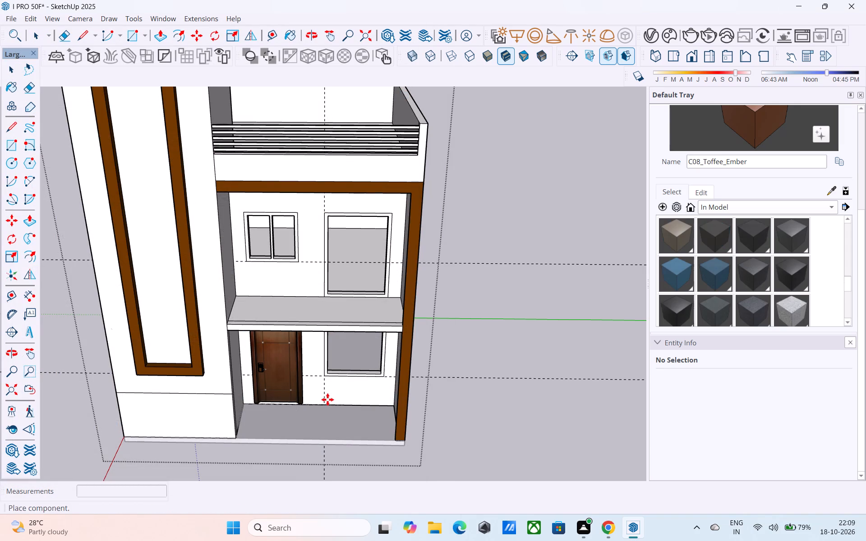
scroll(327, 381, down, 7)
scroll(323, 337, down, 3)
middle_drag(324, 337, 373, 307)
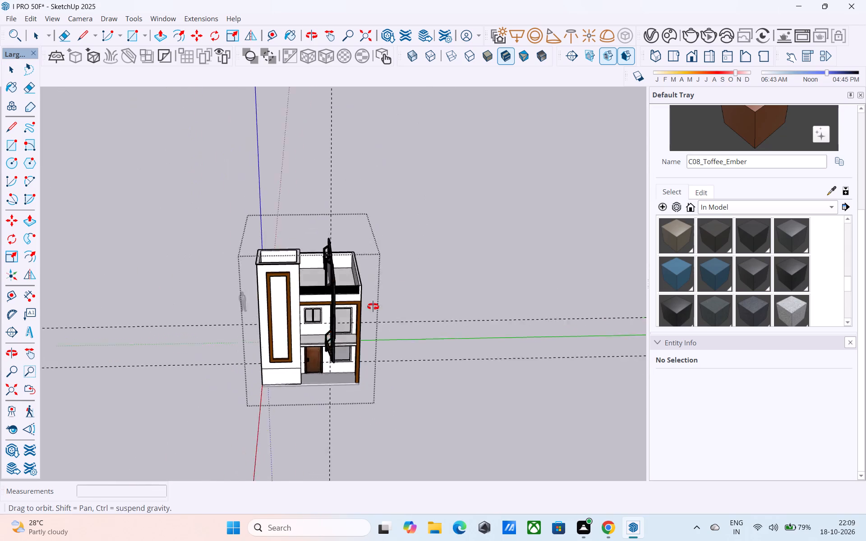
middle_drag(373, 307, 444, 270)
click(480, 363)
middle_drag(486, 324, 298, 321)
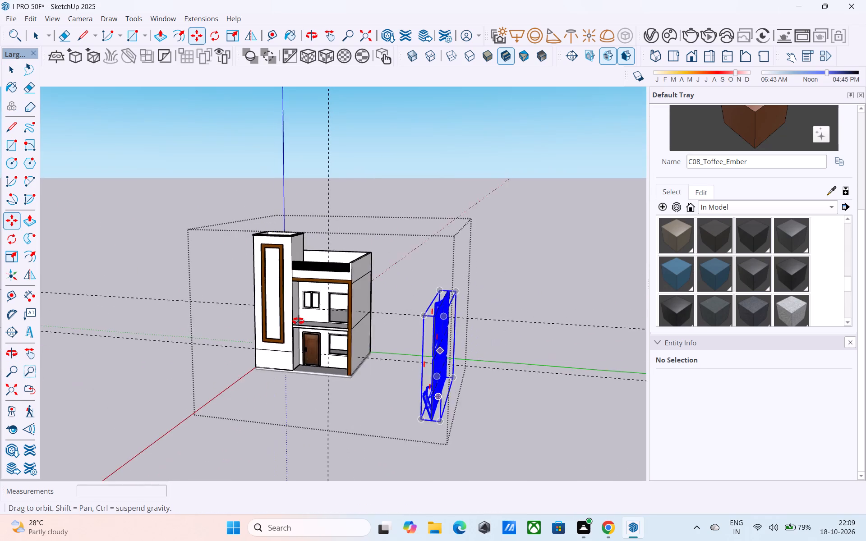
middle_drag(298, 321, 364, 310)
scroll(411, 312, up, 3)
click(479, 208)
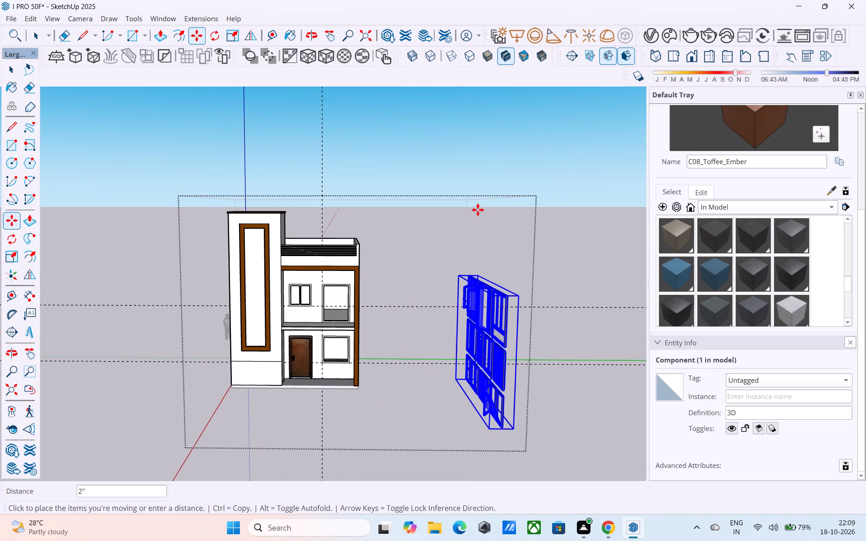
click(444, 236)
key(space)
click(432, 194)
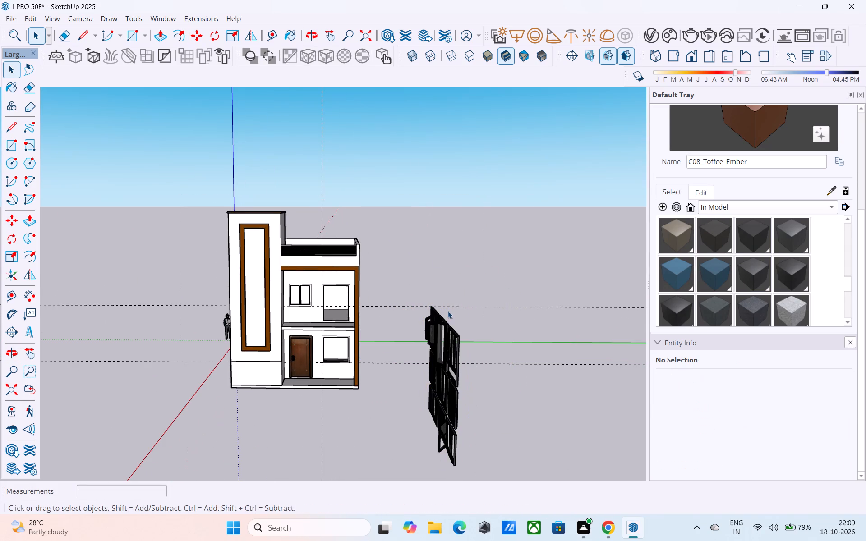
Explode the imported 3D component and the 3dm2m.fbx component nested in it into separate window groups.
middle_drag(448, 311, 465, 270)
scroll(463, 287, up, 4)
double_click(447, 277)
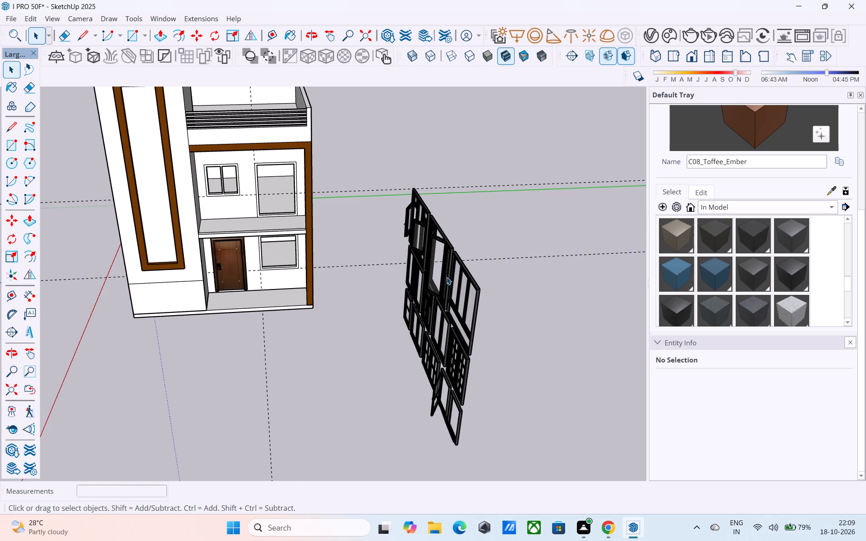
right_click(447, 277)
click(438, 271)
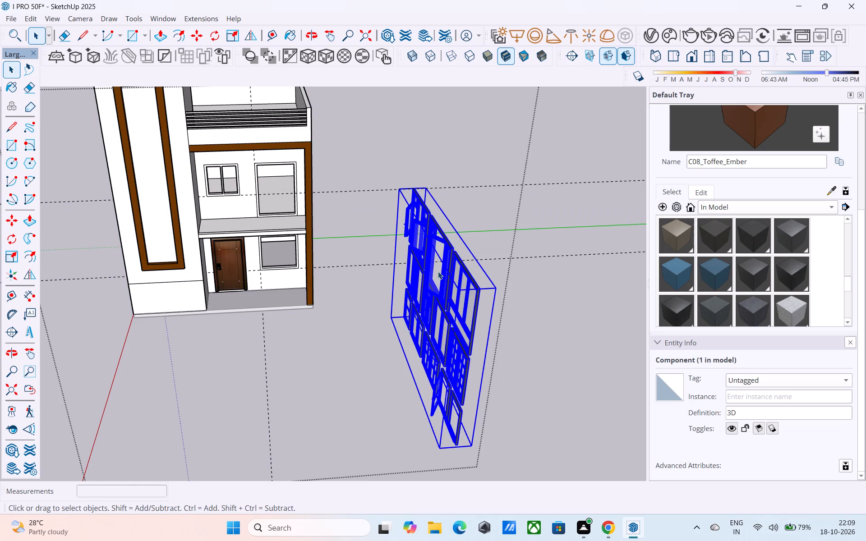
right_click(444, 283)
click(465, 90)
middle_drag(475, 235, 465, 228)
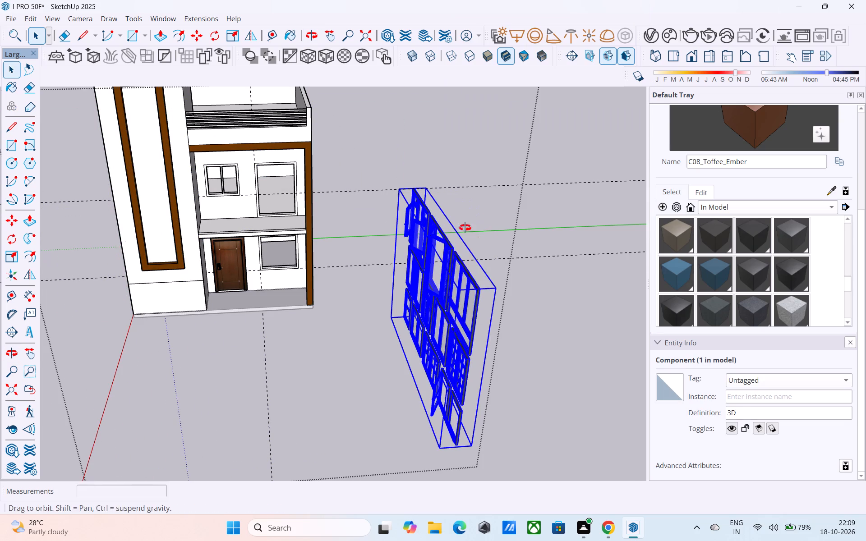
middle_drag(465, 228, 461, 193)
click(461, 251)
click(477, 223)
click(461, 240)
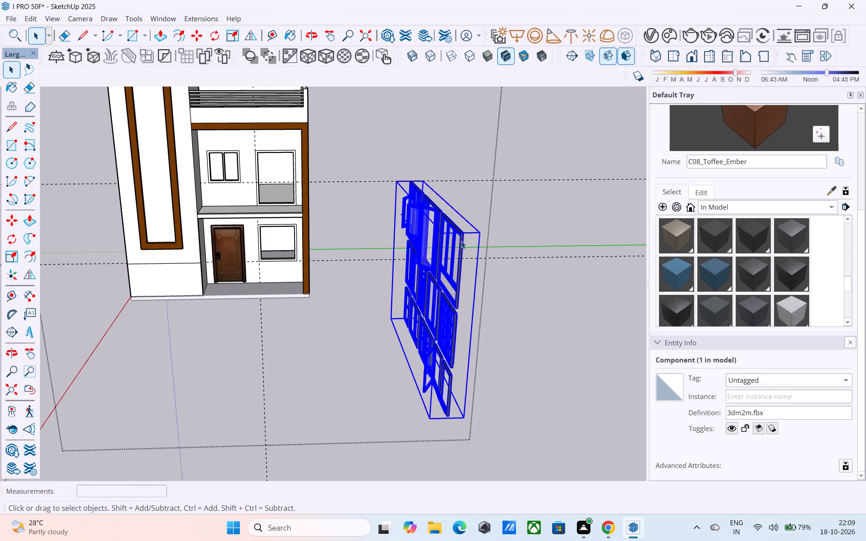
right_click(461, 241)
click(493, 95)
Move the double casement window with small grid panes out of the collection onto open ground in front of it.
middle_drag(484, 235, 398, 211)
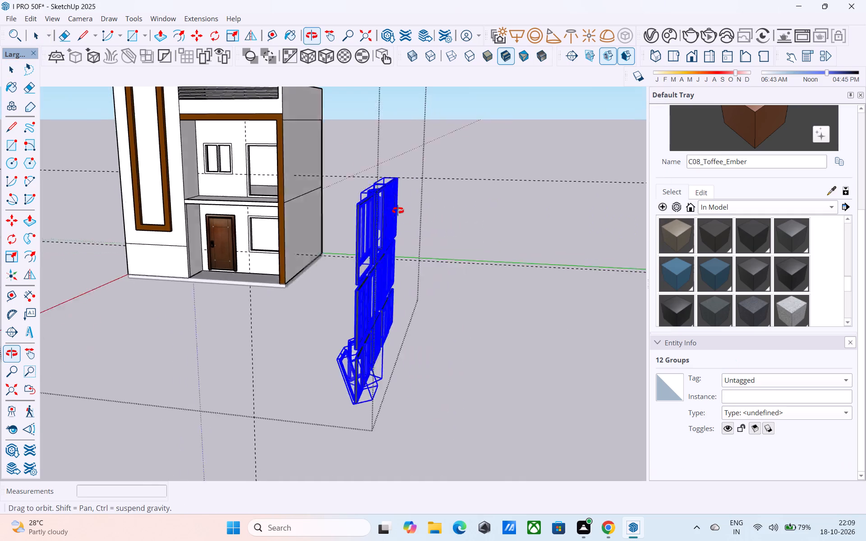
middle_drag(398, 211, 339, 208)
scroll(321, 208, up, 3)
middle_drag(286, 228, 478, 263)
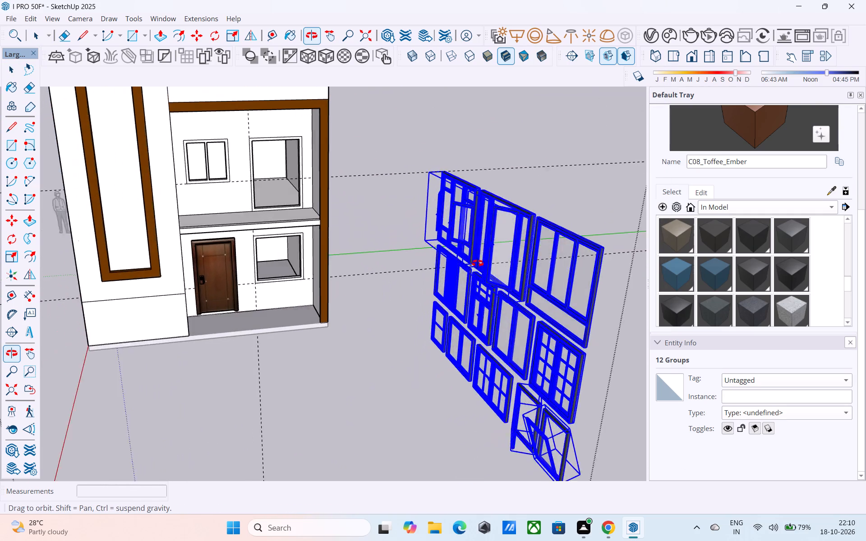
middle_drag(478, 263, 541, 251)
shift+middle_drag(524, 267, 492, 265)
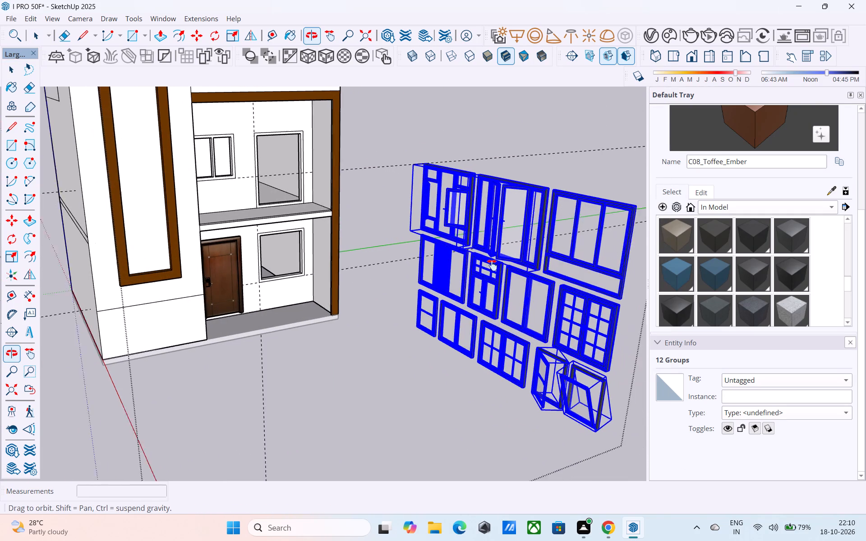
shift+middle_drag(492, 265, 421, 281)
scroll(457, 304, up, 2)
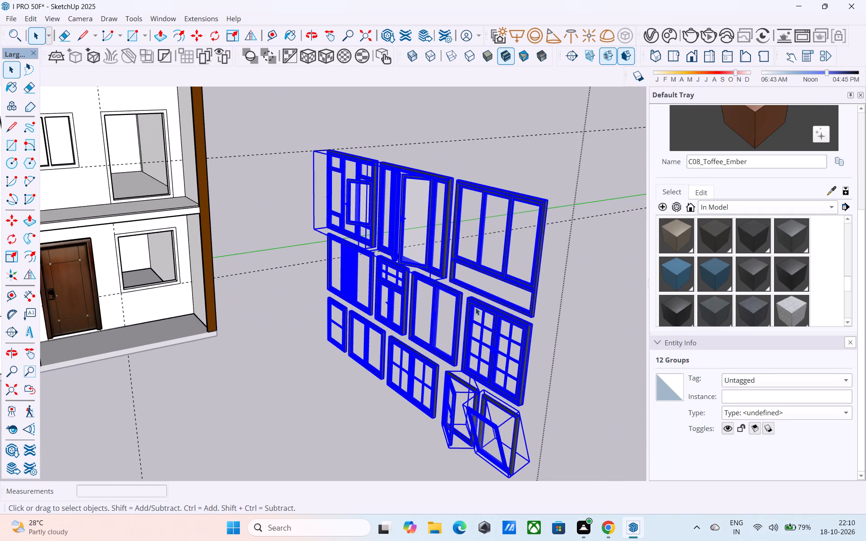
click(480, 311)
key(m)
click(591, 377)
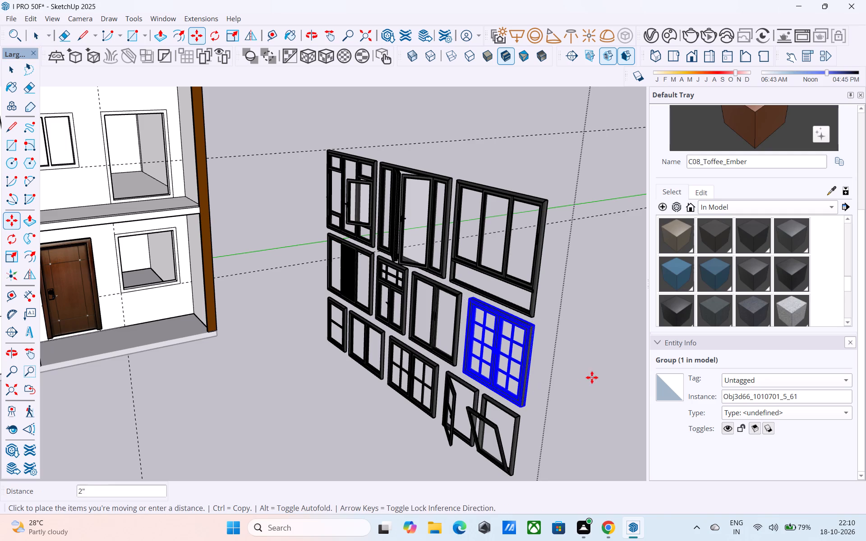
click(427, 417)
Rotate the grid-pane window about the vertical axis so it stands parallel to the building's front.
middle_drag(393, 417, 293, 425)
key(q)
scroll(293, 441, up, 4)
click(267, 450)
click(303, 451)
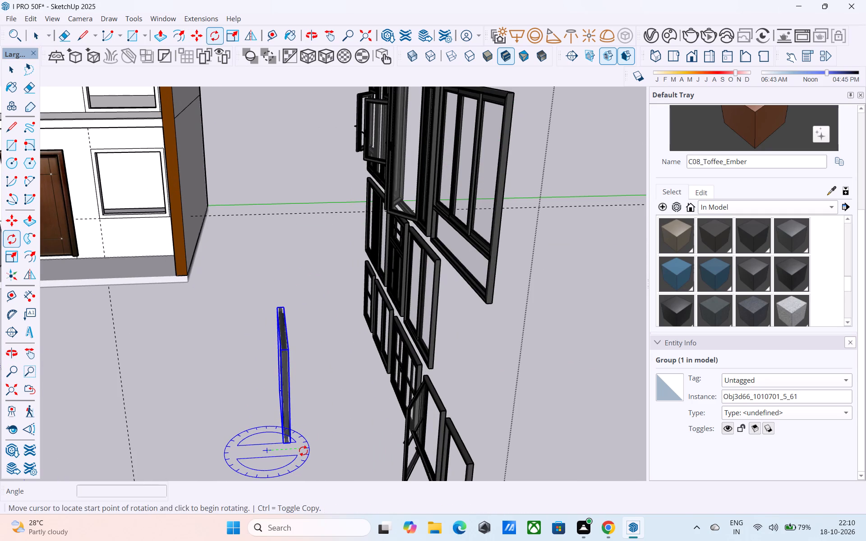
click(262, 382)
Copy the grid-pane window by its lower corner onto the upper floor's smaller two-pane window opening.
scroll(303, 347, down, 6)
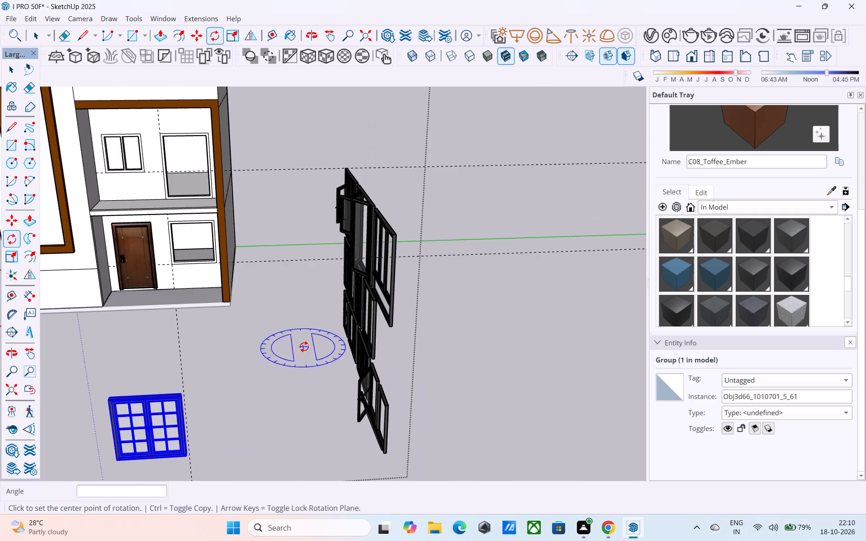
scroll(261, 383, down, 3)
key(m)
middle_drag(147, 449, 297, 431)
scroll(340, 451, up, 20)
scroll(340, 451, up, 13)
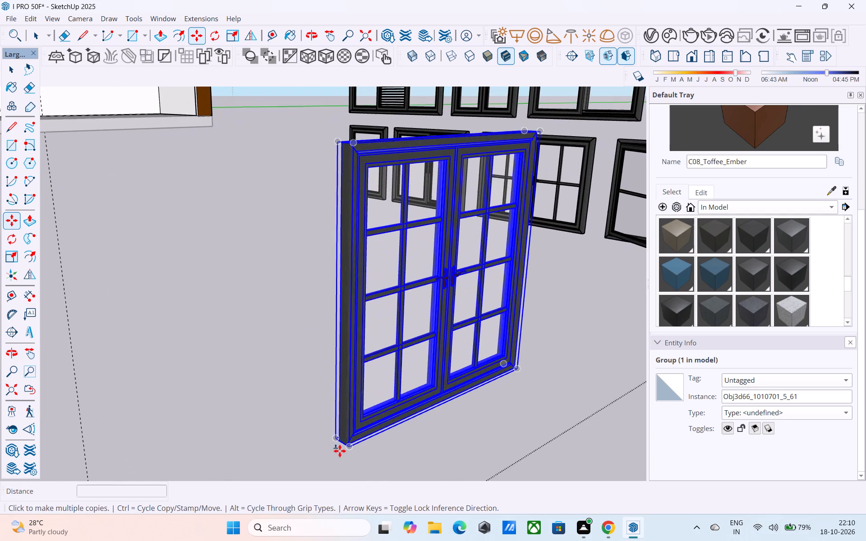
scroll(345, 443, up, 16)
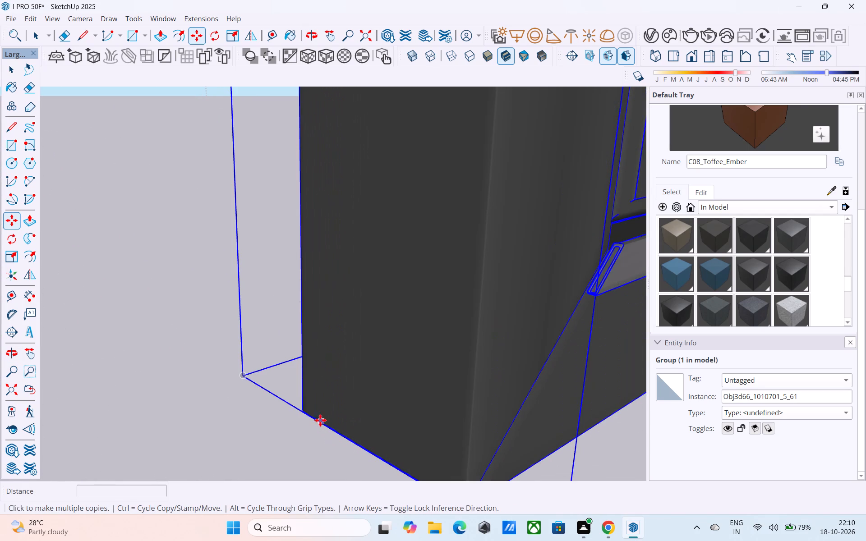
click(303, 410)
scroll(320, 300, down, 6)
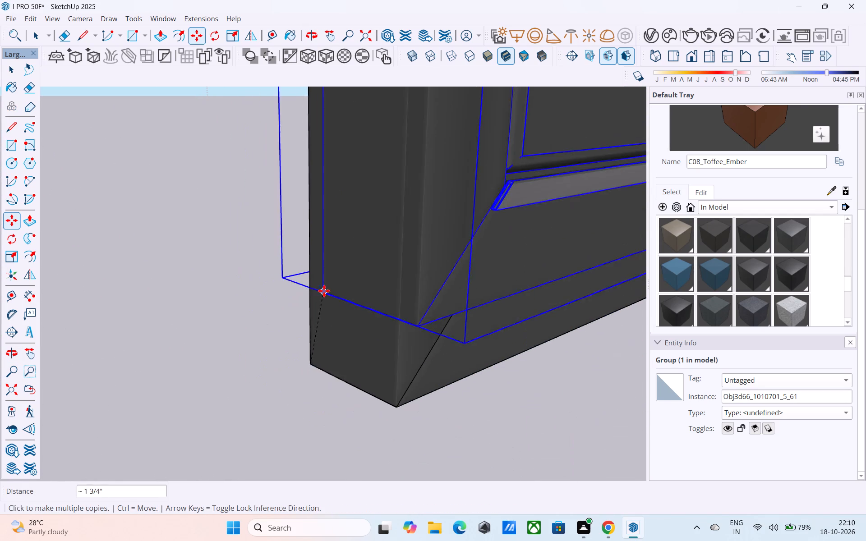
scroll(324, 291, down, 17)
shift+middle_drag(276, 297, 550, 424)
scroll(461, 310, down, 6)
middle_drag(367, 211, 378, 356)
shift+scroll(369, 250, down, 1)
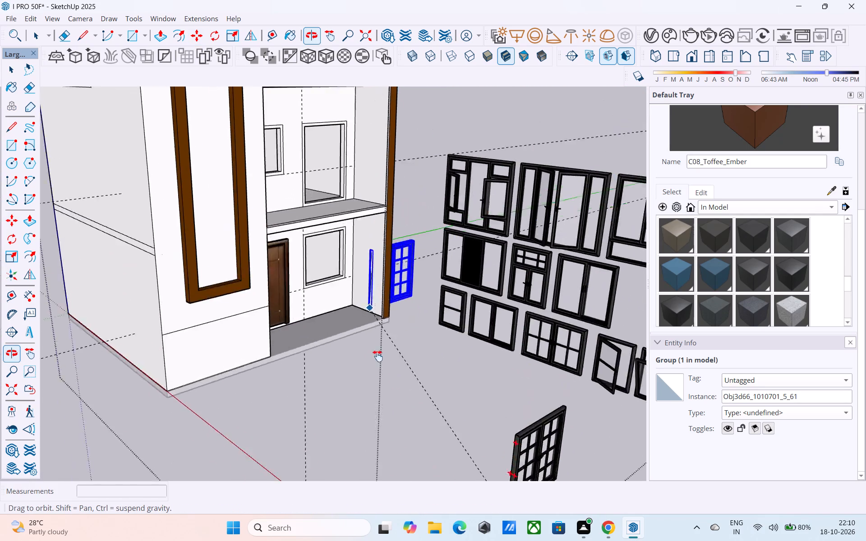
middle_drag(378, 356, 335, 429)
scroll(267, 341, up, 17)
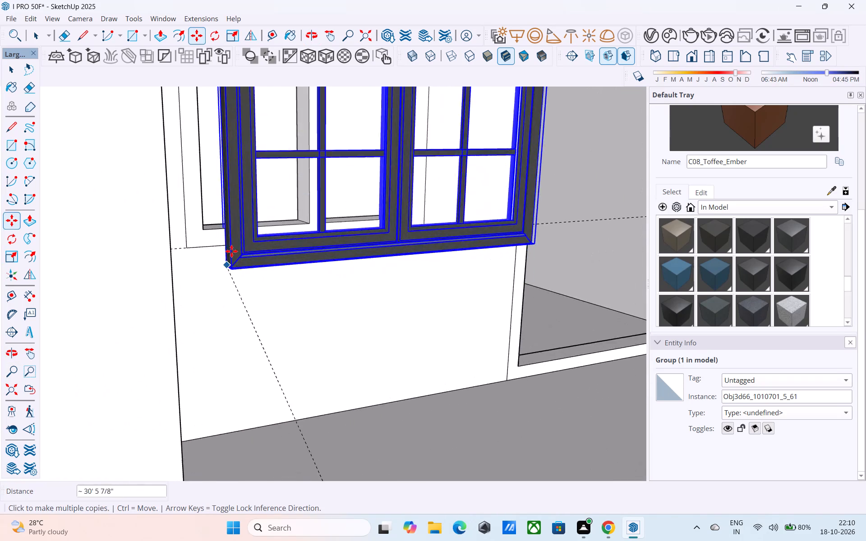
scroll(231, 251, up, 7)
click(155, 245)
Place another copy of the grid-pane window by its lower corner at the ground-floor window opening beside the entrance door.
scroll(161, 245, down, 15)
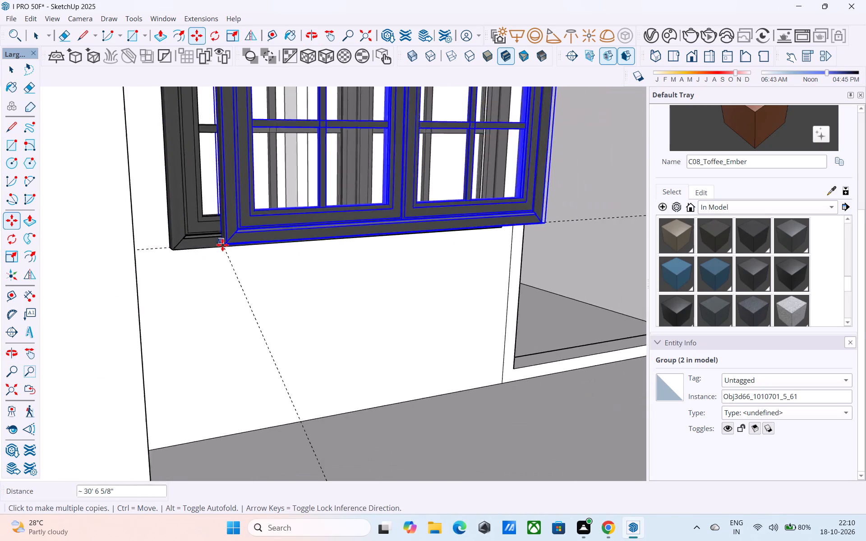
scroll(222, 245, down, 11)
middle_drag(367, 405, 286, 204)
scroll(264, 225, up, 9)
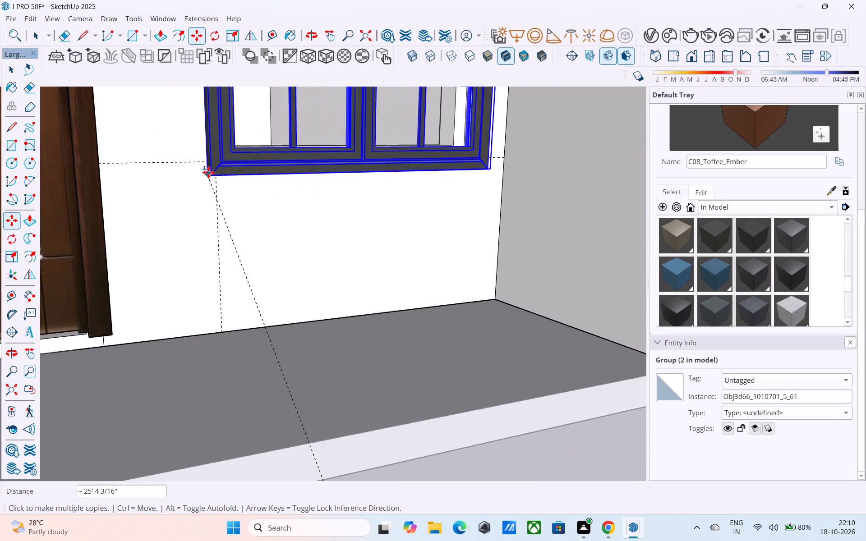
scroll(208, 172, up, 1)
click(219, 156)
Place another copy of the grid-pane window by its lower corner at the base of the upper floor's tall balcony opening.
scroll(259, 271, down, 11)
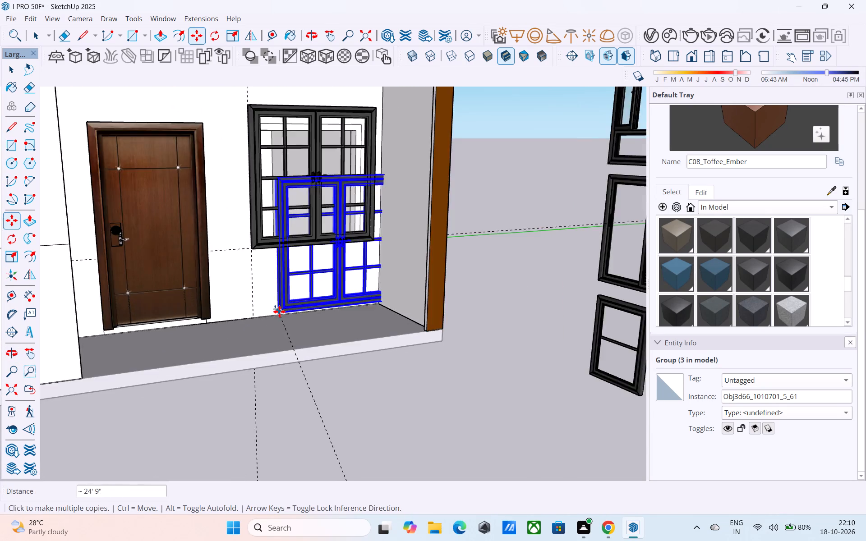
scroll(279, 312, down, 4)
middle_drag(281, 316, 313, 404)
scroll(330, 365, down, 4)
middle_drag(322, 322, 314, 354)
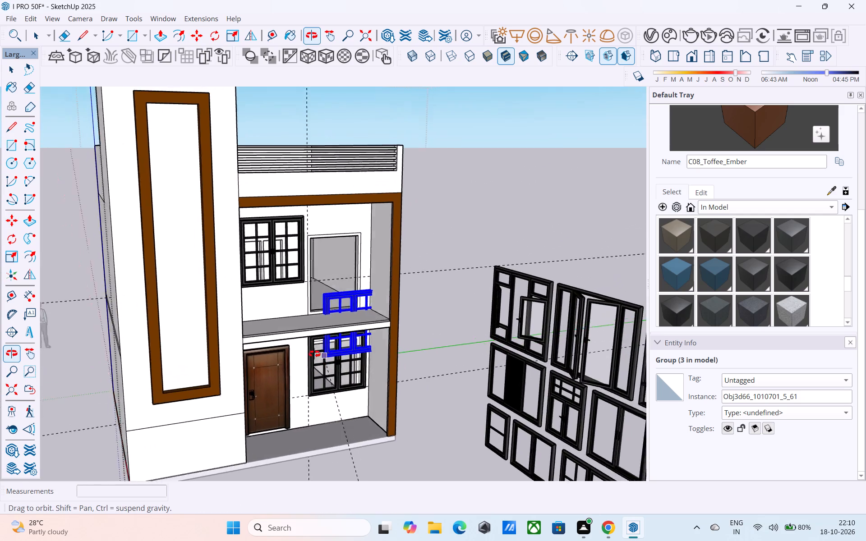
middle_drag(314, 354, 280, 369)
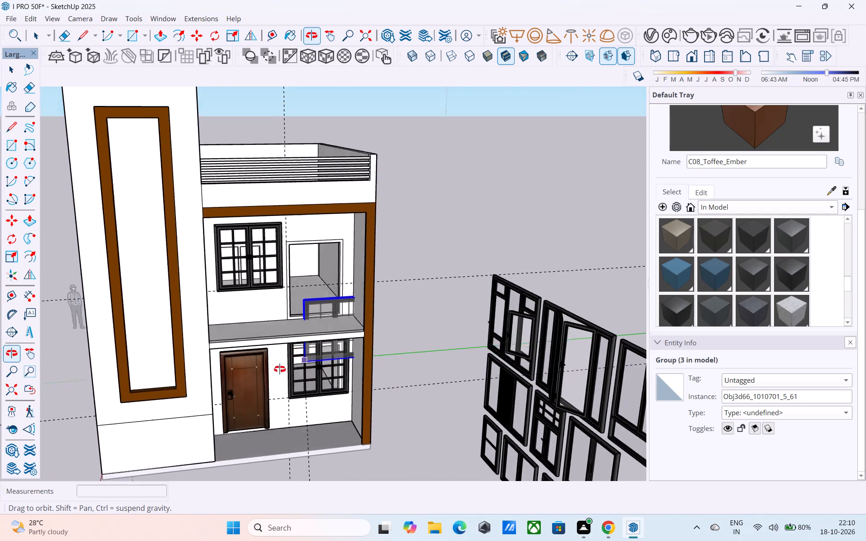
middle_drag(280, 369, 272, 377)
middle_drag(271, 377, 290, 303)
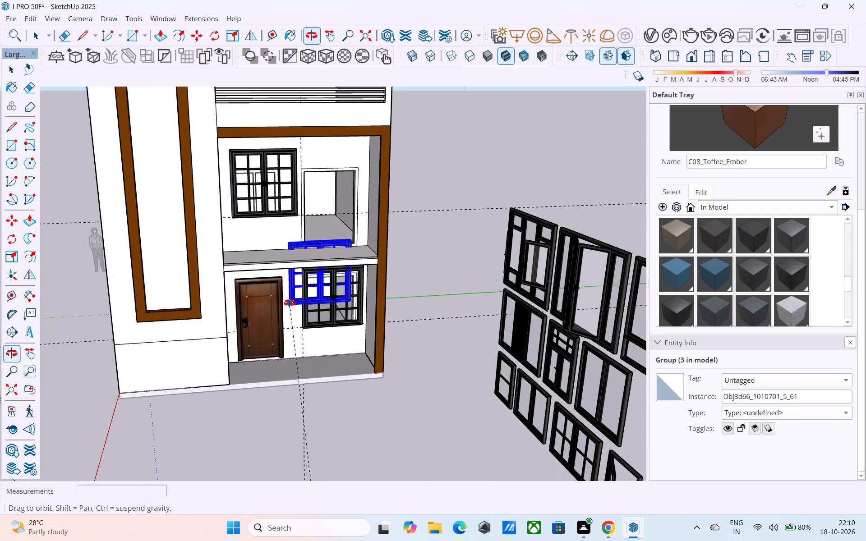
middle_drag(290, 303, 254, 391)
shift+middle_drag(331, 392, 343, 343)
scroll(337, 316, up, 7)
scroll(255, 267, up, 2)
scroll(258, 243, down, 14)
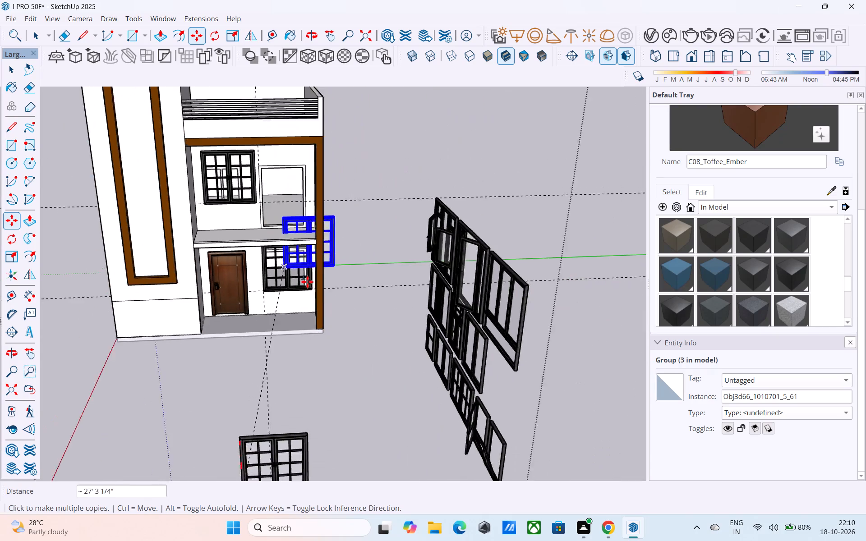
middle_drag(313, 283, 408, 321)
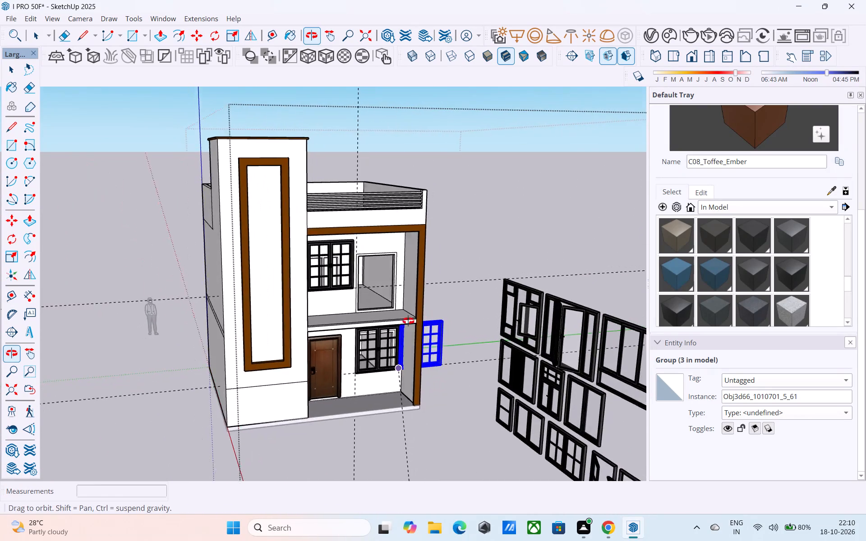
middle_drag(408, 321, 383, 316)
scroll(350, 302, up, 20)
scroll(350, 302, up, 5)
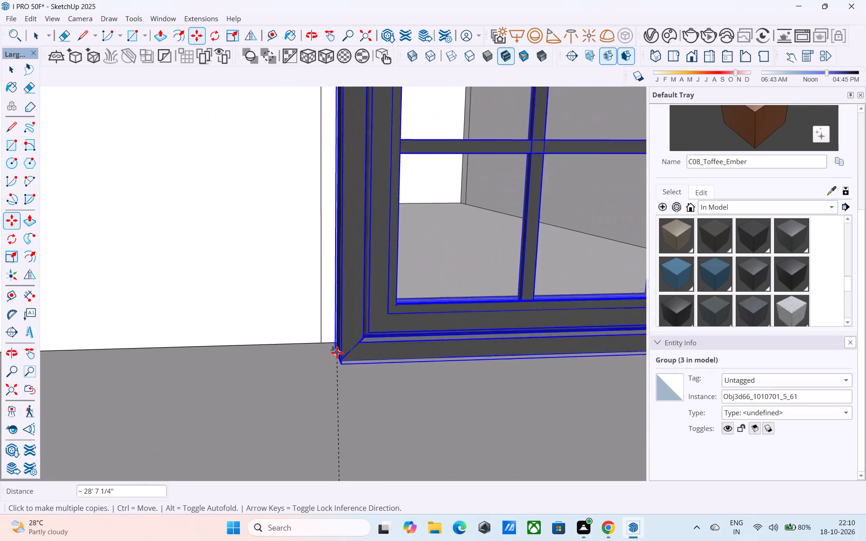
click(322, 338)
scroll(322, 338, down, 7)
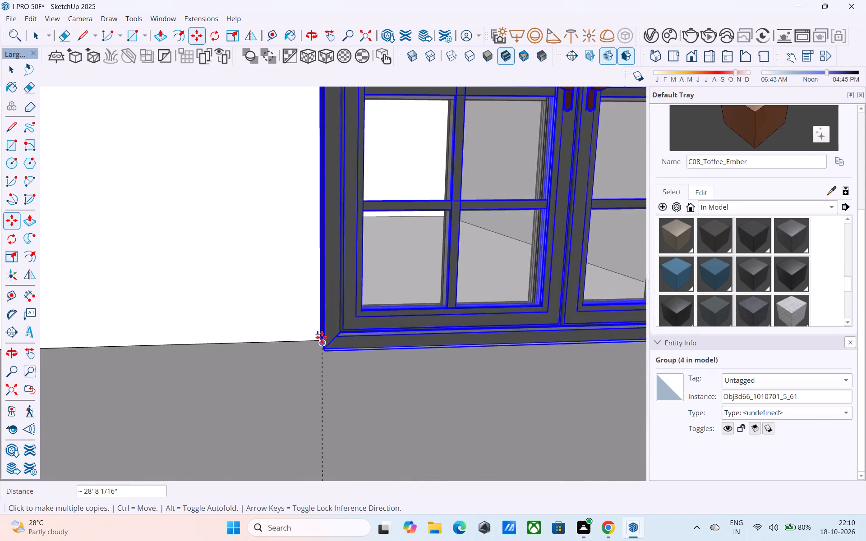
scroll(322, 337, down, 10)
scroll(397, 289, down, 5)
key(space)
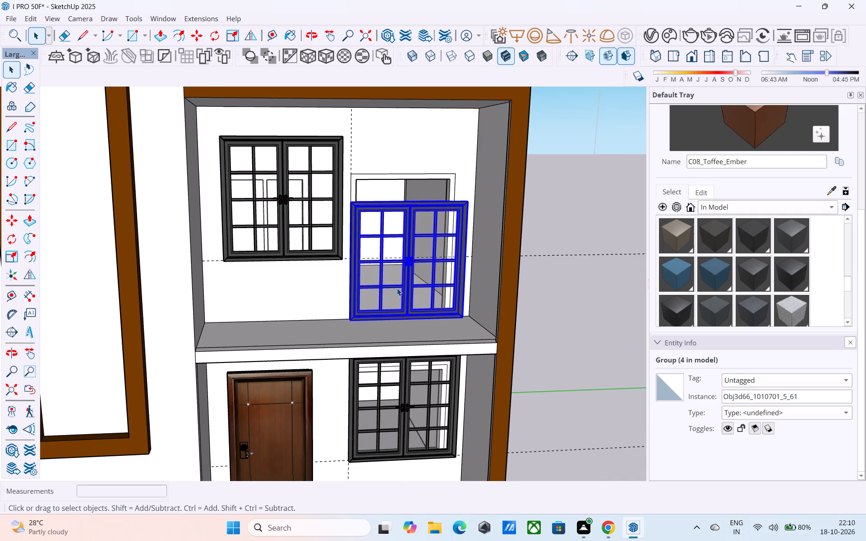
Scale the new balcony window to about 0.89 in width and 1.23 in height to fill its opening's frame outline.
key(s)
middle_drag(444, 268, 430, 280)
scroll(444, 280, up, 16)
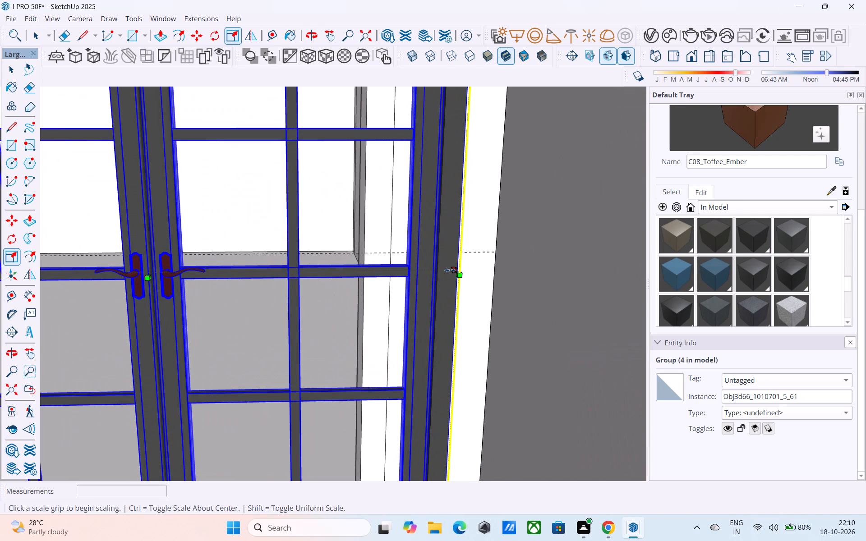
click(451, 270)
click(390, 274)
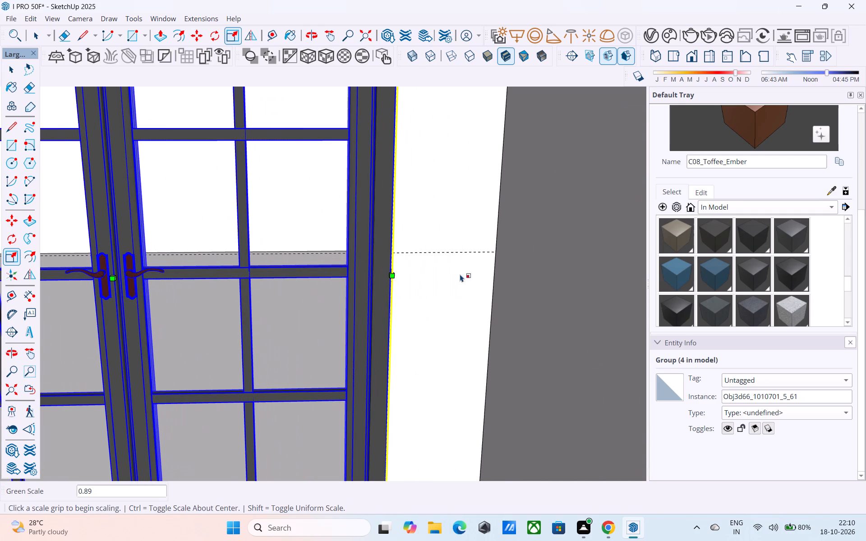
scroll(541, 270, down, 14)
middle_drag(367, 229, 356, 280)
scroll(357, 279, up, 8)
scroll(370, 328, down, 3)
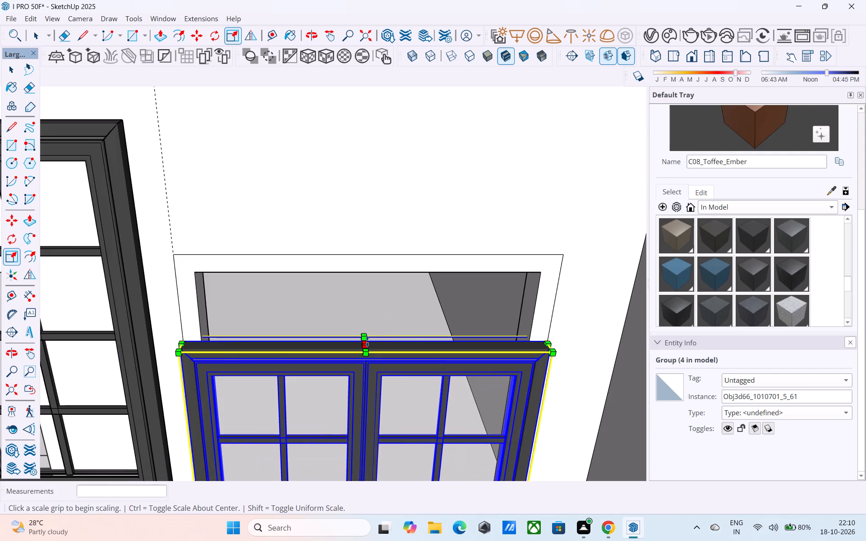
click(366, 341)
click(384, 256)
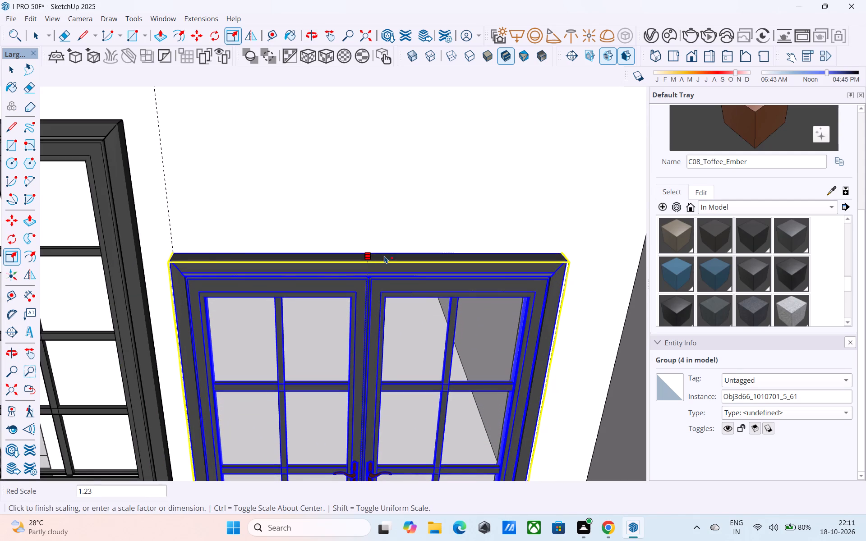
scroll(384, 253, down, 9)
middle_drag(376, 267, 417, 147)
key(space)
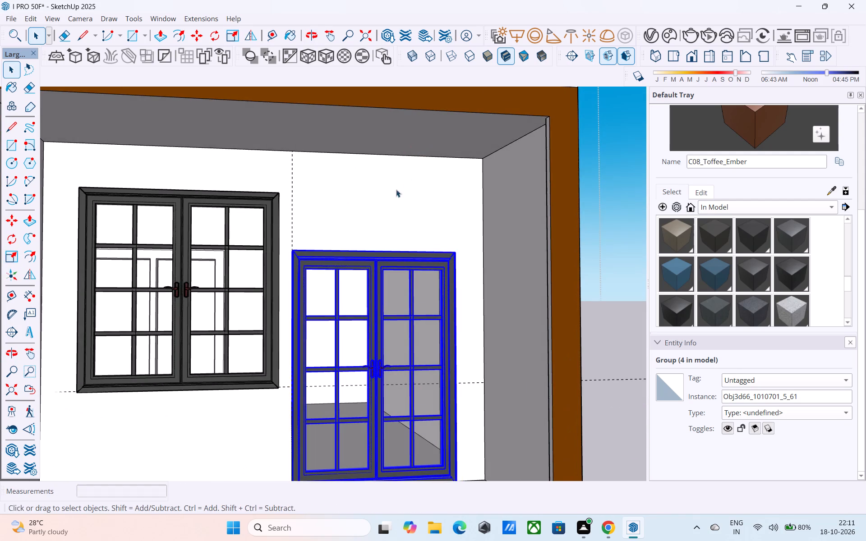
Scale the upper floor's smaller window uniformly to about 0.71 from its fixed lower corner to suit its opening.
scroll(382, 203, down, 4)
shift+middle_drag(334, 219, 365, 248)
scroll(315, 252, up, 4)
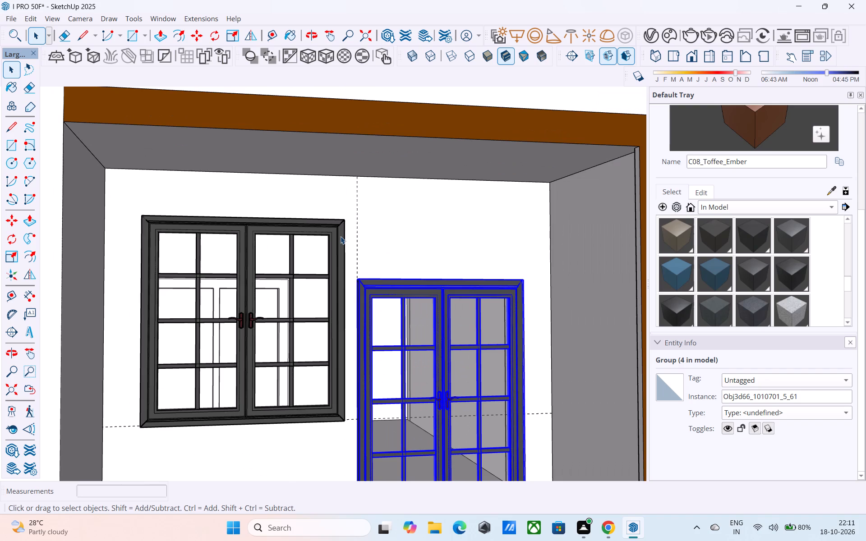
click(341, 237)
key(s)
middle_drag(341, 232, 281, 260)
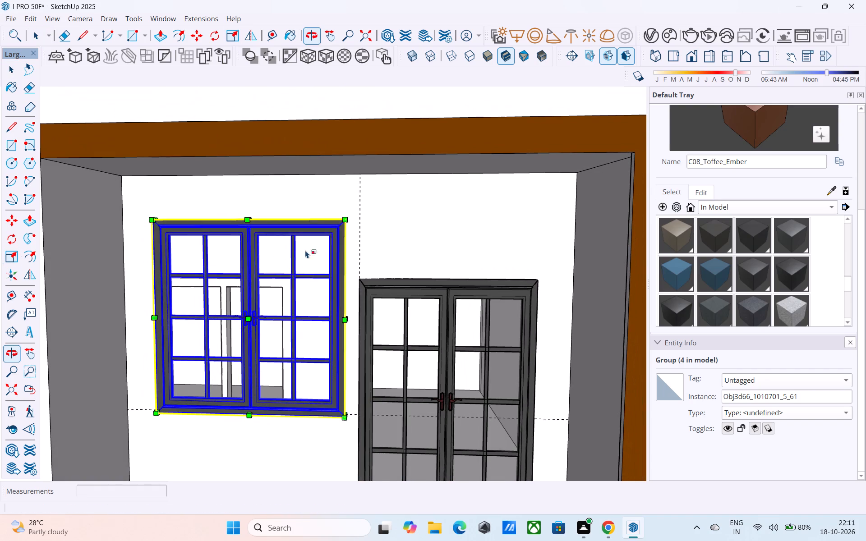
click(345, 218)
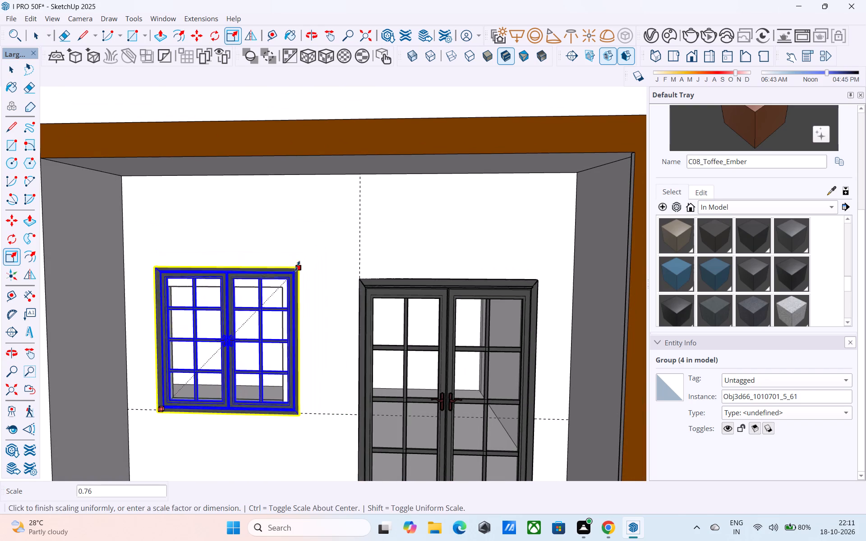
click(290, 277)
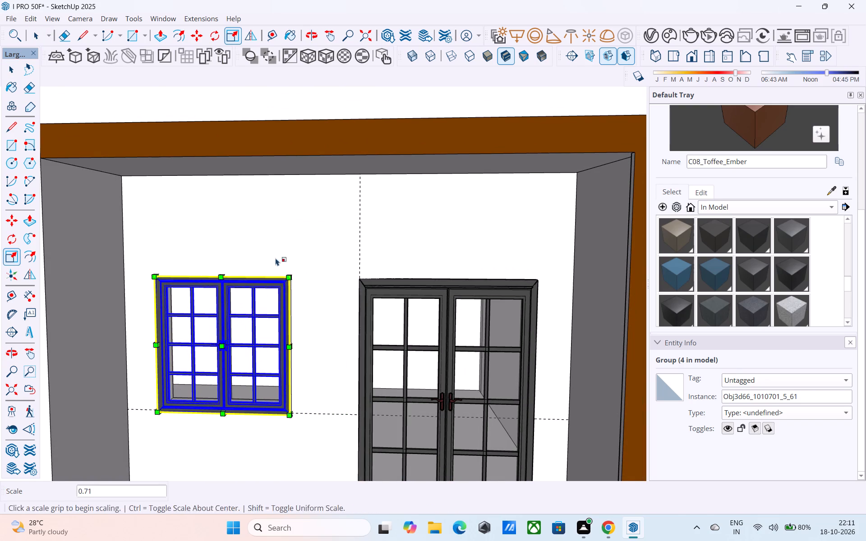
middle_drag(276, 258, 278, 277)
key(space)
Stretch the smaller upper window's width slightly so its side edge meets the opening's outline.
scroll(293, 304, up, 4)
middle_drag(294, 350, 288, 349)
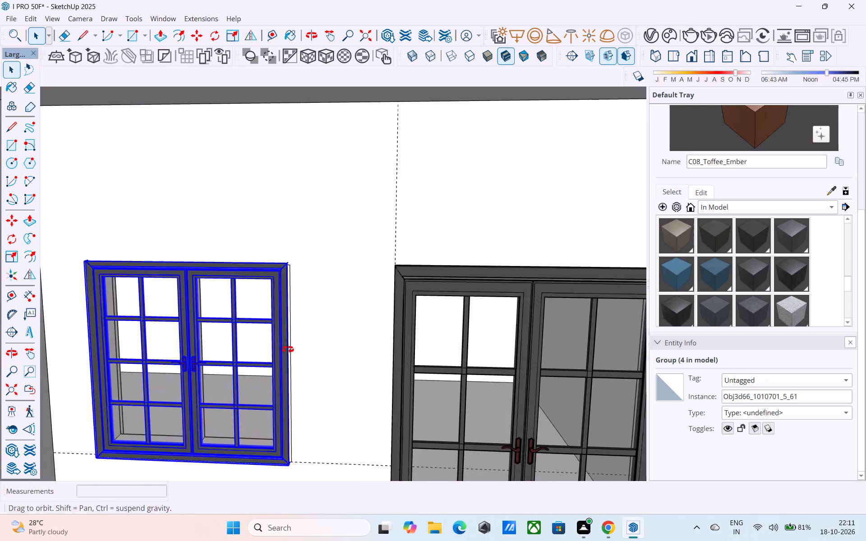
middle_drag(288, 349, 241, 345)
scroll(275, 342, up, 6)
key(s)
scroll(278, 345, up, 4)
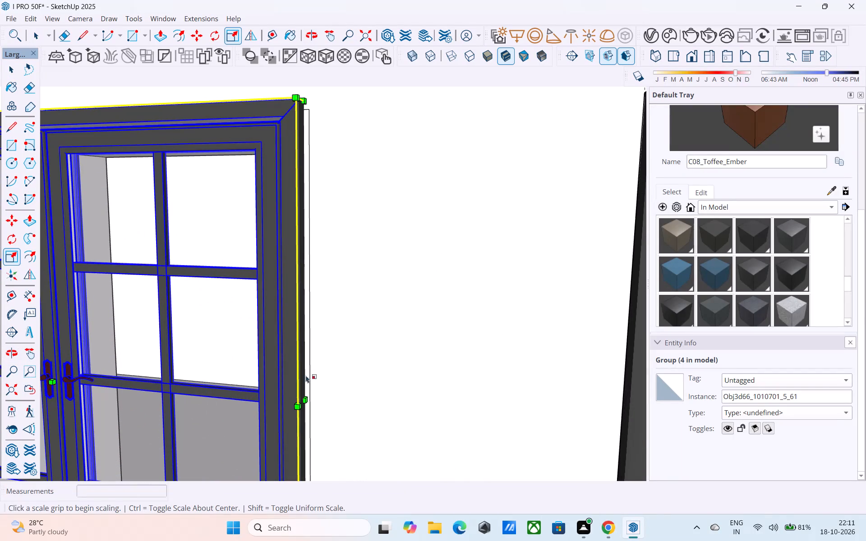
click(307, 399)
click(309, 400)
scroll(375, 298, down, 2)
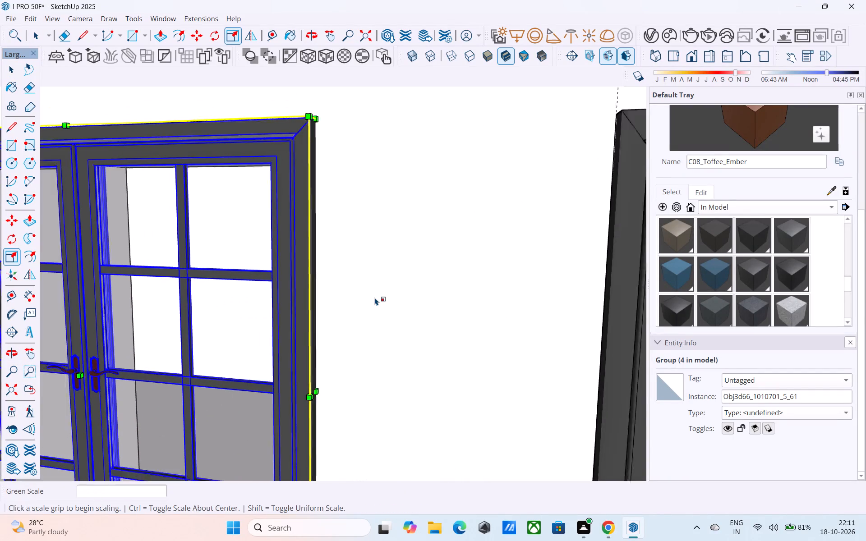
scroll(375, 298, down, 9)
middle_drag(335, 316, 413, 195)
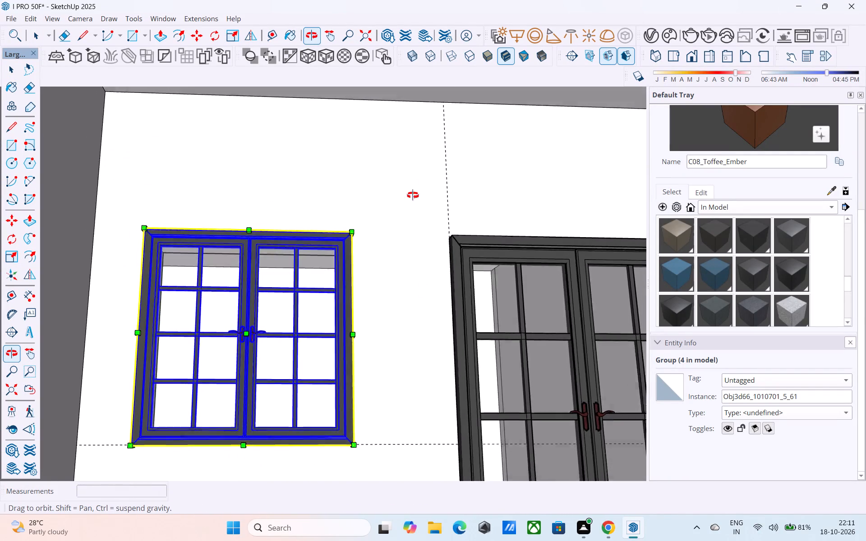
middle_drag(413, 195, 409, 224)
key(space)
Scale the ground-floor window beside the entrance door uniformly by about 0.91 and again by about 0.98 to fit its opening.
scroll(408, 222, down, 20)
scroll(408, 222, down, 1)
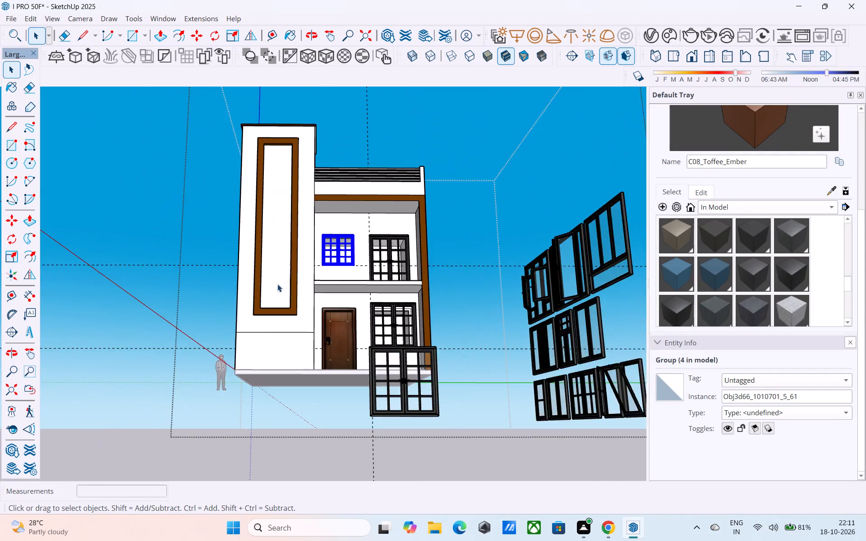
scroll(326, 307, up, 12)
click(428, 286)
scroll(273, 286, up, 1)
scroll(231, 297, down, 6)
middle_drag(397, 307, 392, 346)
key(s)
scroll(392, 346, up, 6)
click(399, 292)
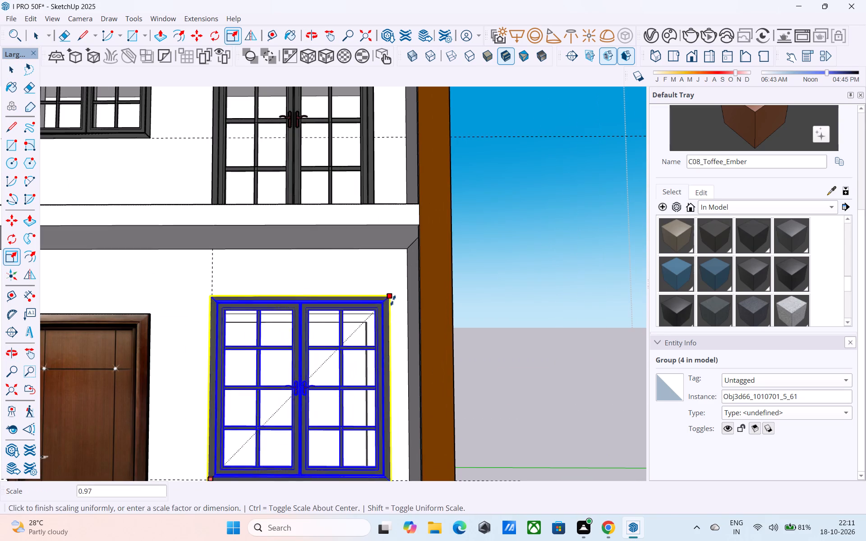
click(382, 312)
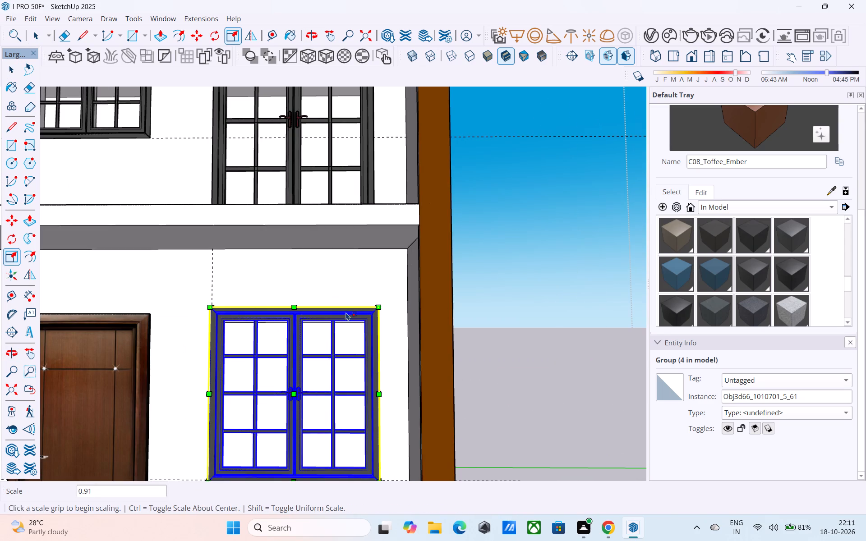
scroll(356, 313, up, 3)
click(384, 303)
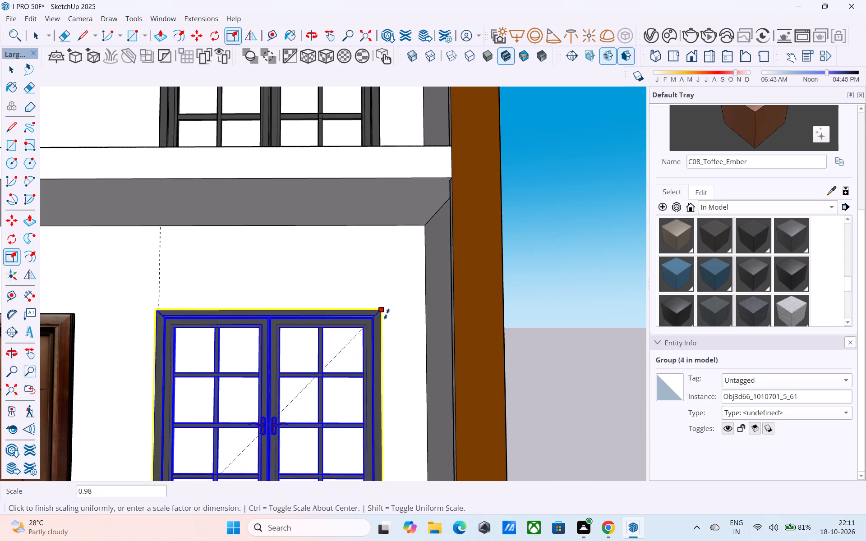
click(387, 314)
key(space)
scroll(382, 312, down, 12)
click(449, 296)
Examine the fitted door and windows on the building's front from several angles.
scroll(343, 286, down, 6)
middle_drag(305, 297, 301, 313)
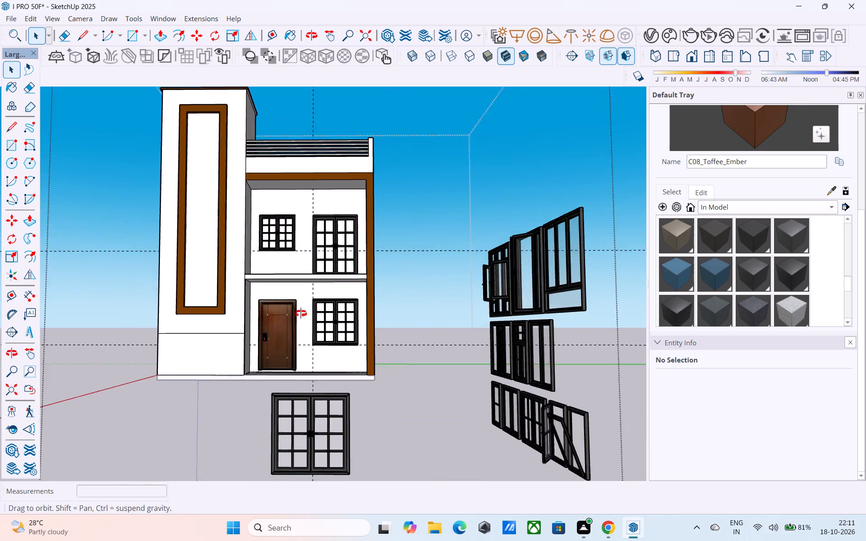
middle_drag(301, 313, 297, 349)
middle_drag(297, 349, 344, 433)
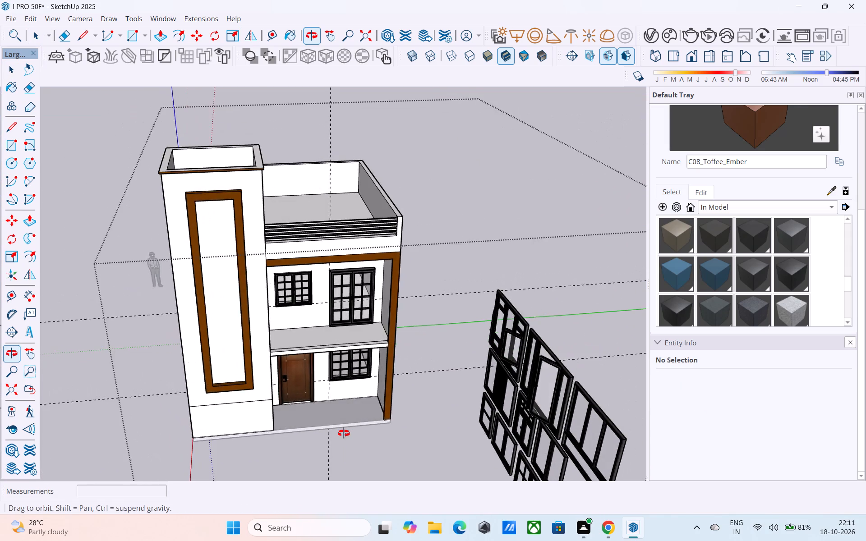
middle_drag(344, 433, 215, 413)
shift+middle_drag(329, 281, 398, 296)
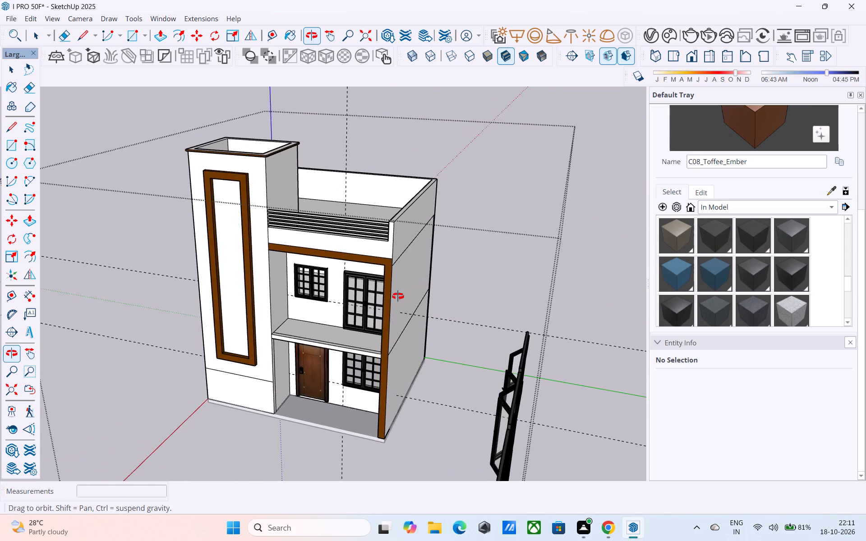
shift+middle_drag(398, 296, 330, 298)
Draw a 3' vertical line up from the balcony slab's front corner beside the tower wall.
scroll(295, 314, up, 6)
middle_drag(239, 335, 359, 337)
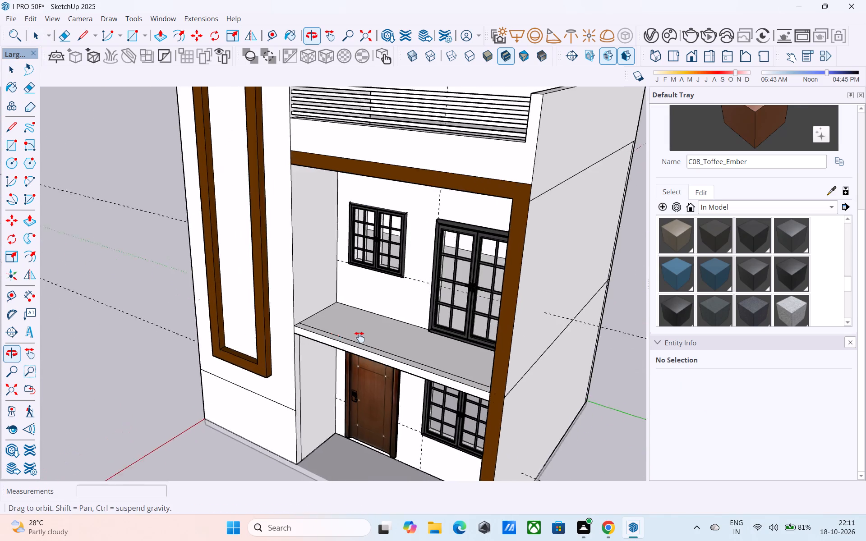
middle_drag(359, 337, 294, 332)
scroll(294, 332, up, 5)
shift+middle_drag(274, 319, 280, 323)
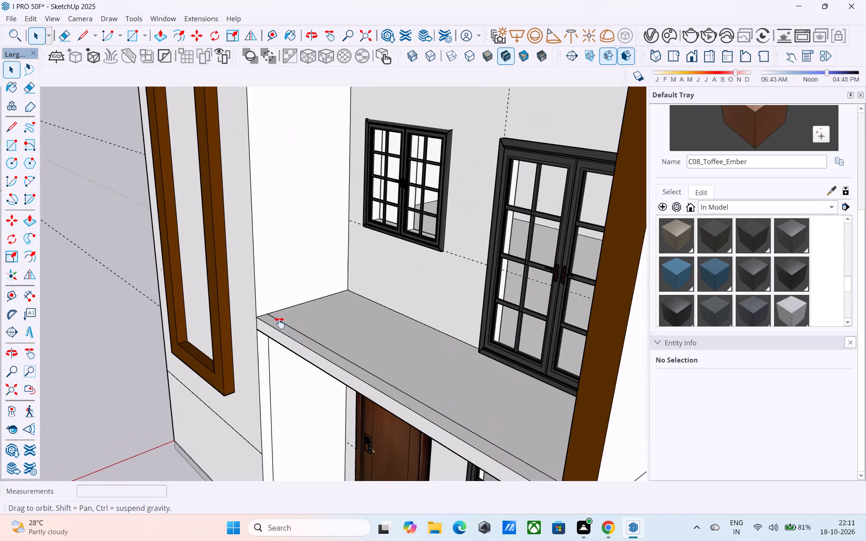
shift+middle_drag(280, 323, 284, 326)
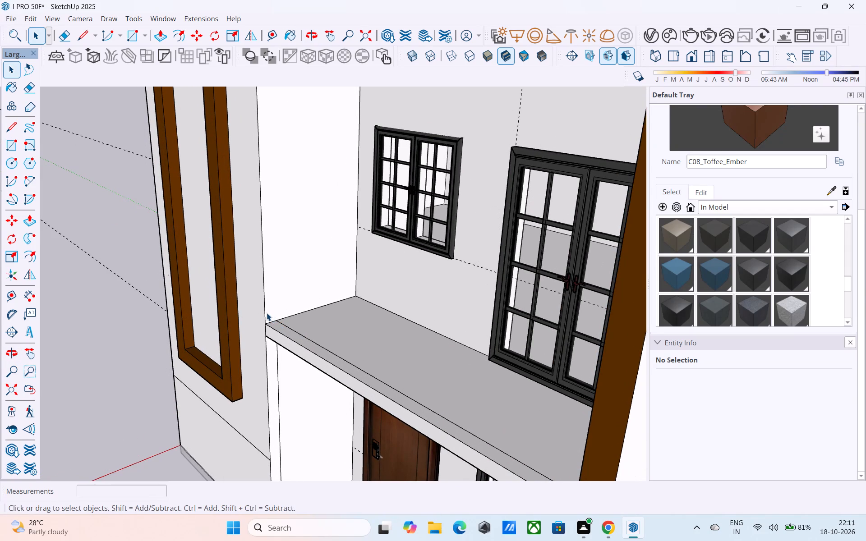
key(l)
click(265, 325)
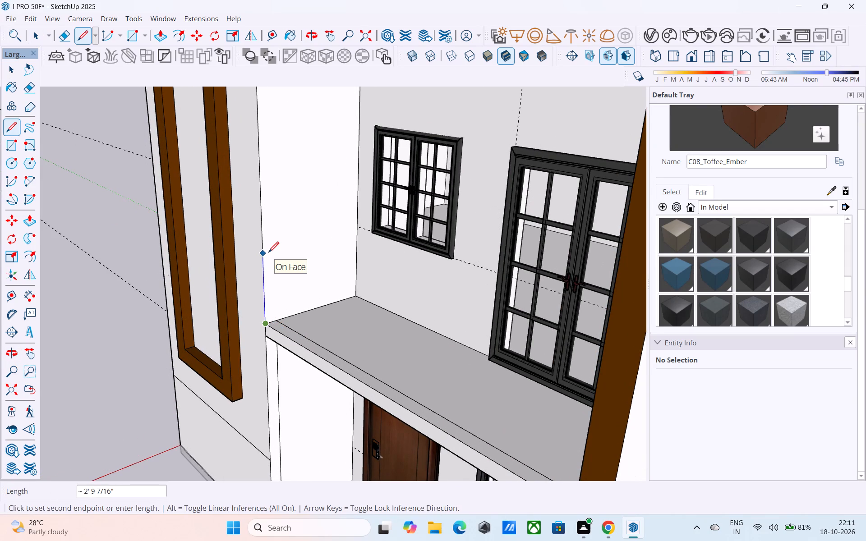
key(3)
key(apostrophe)
key(Return)
key(space)
Delete the face that fills the upper-floor balcony opening.
click(403, 261)
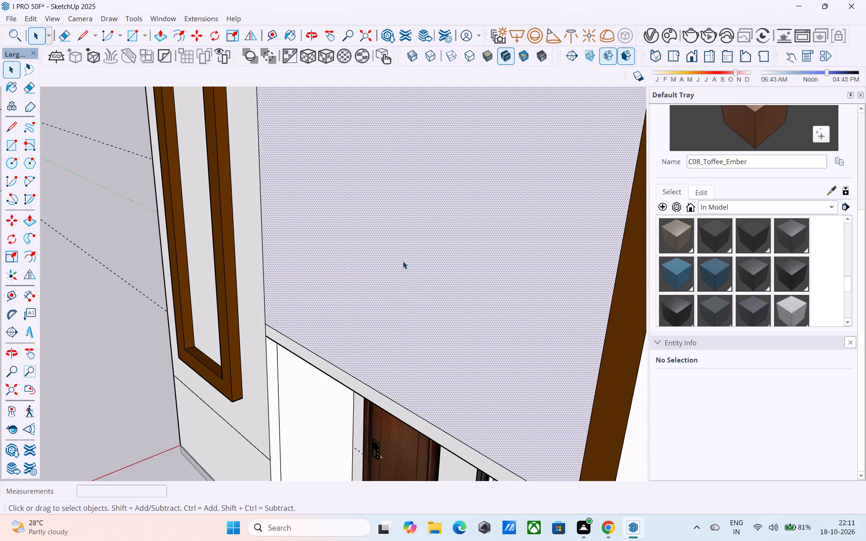
key(Delete)
Draw a 3' high rectangle across the balcony front, from the vertical line's top to the slab's opposite front corner.
key(r)
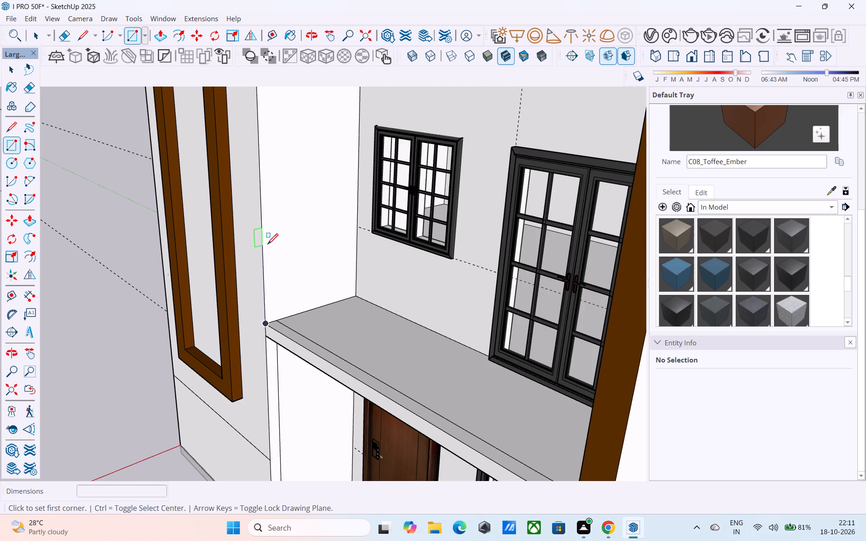
click(262, 242)
middle_drag(364, 326, 520, 293)
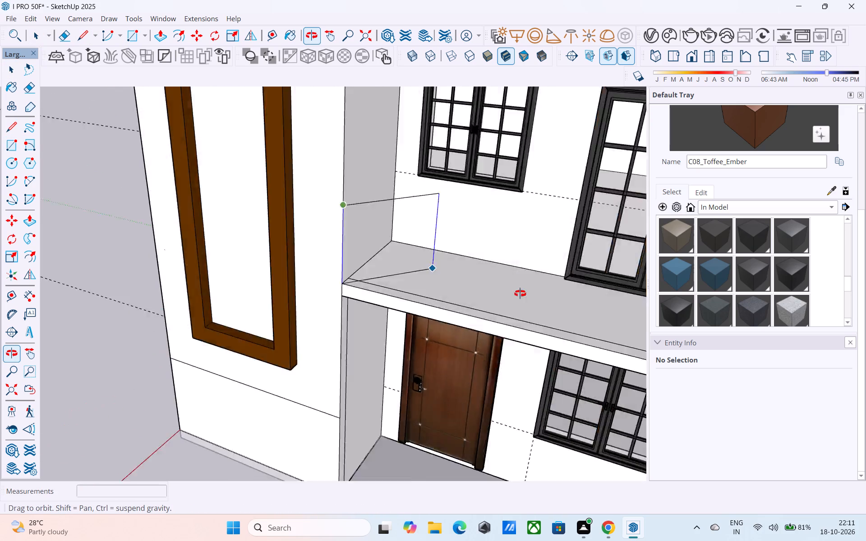
middle_drag(520, 293, 306, 314)
scroll(324, 205, up, 10)
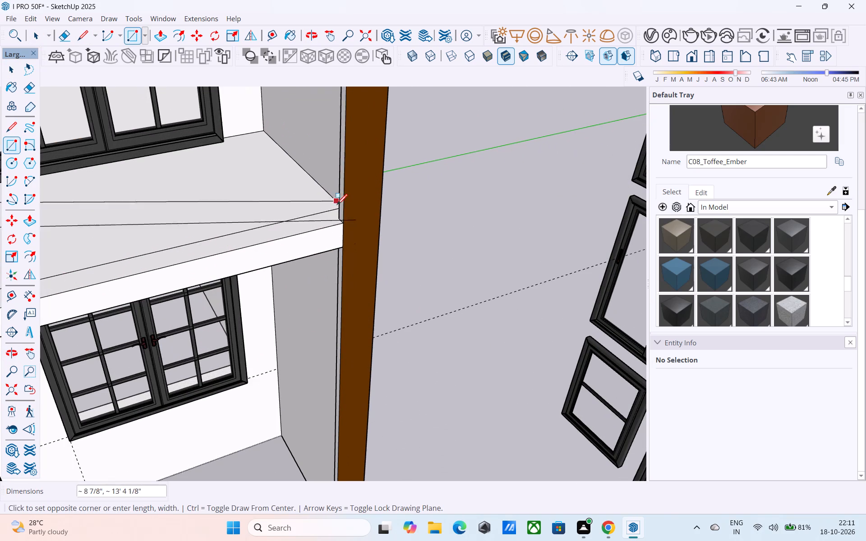
click(342, 221)
Delete the face covering the opening above the 3' balcony panel.
scroll(345, 216, down, 11)
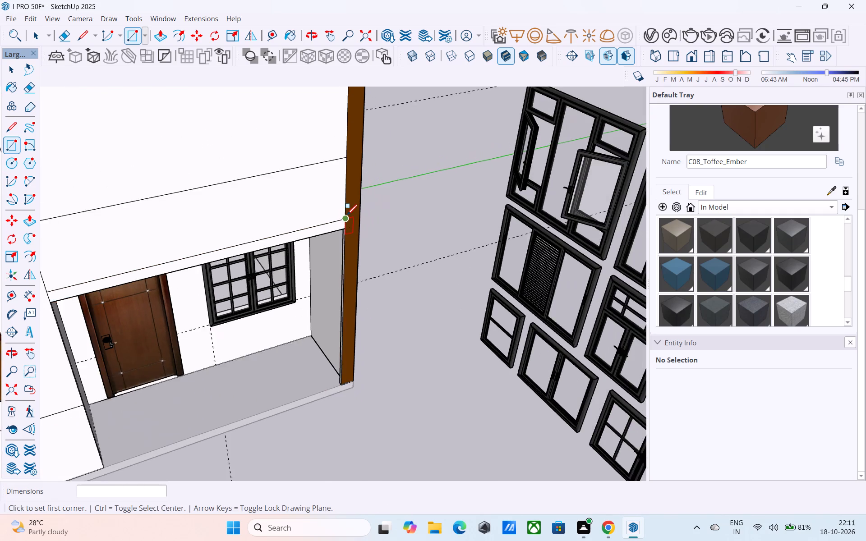
key(space)
click(318, 162)
key(Delete)
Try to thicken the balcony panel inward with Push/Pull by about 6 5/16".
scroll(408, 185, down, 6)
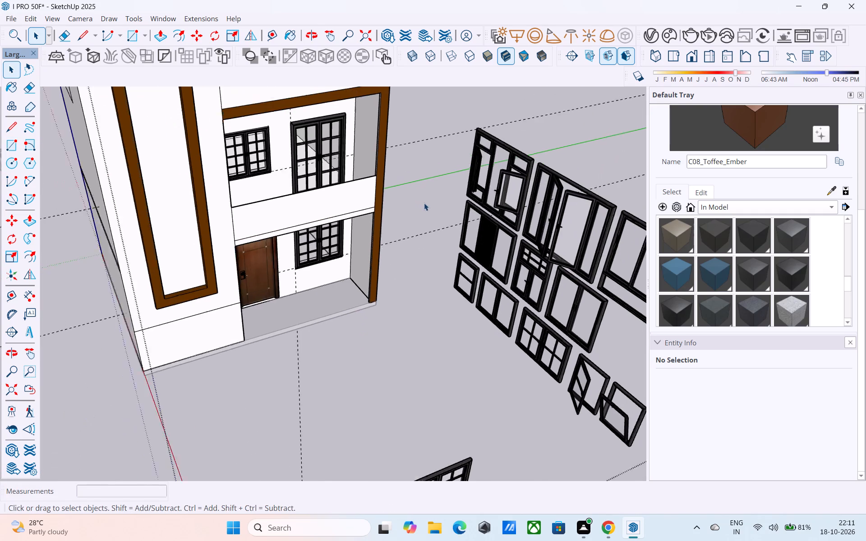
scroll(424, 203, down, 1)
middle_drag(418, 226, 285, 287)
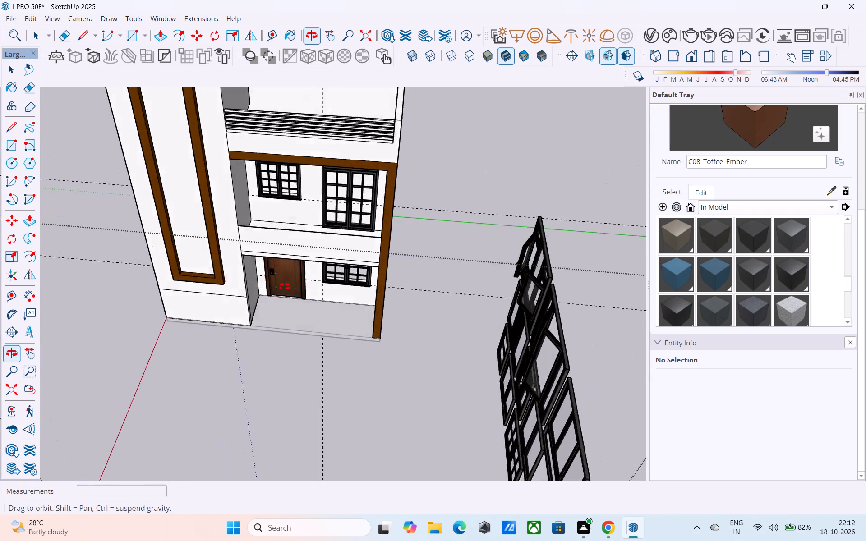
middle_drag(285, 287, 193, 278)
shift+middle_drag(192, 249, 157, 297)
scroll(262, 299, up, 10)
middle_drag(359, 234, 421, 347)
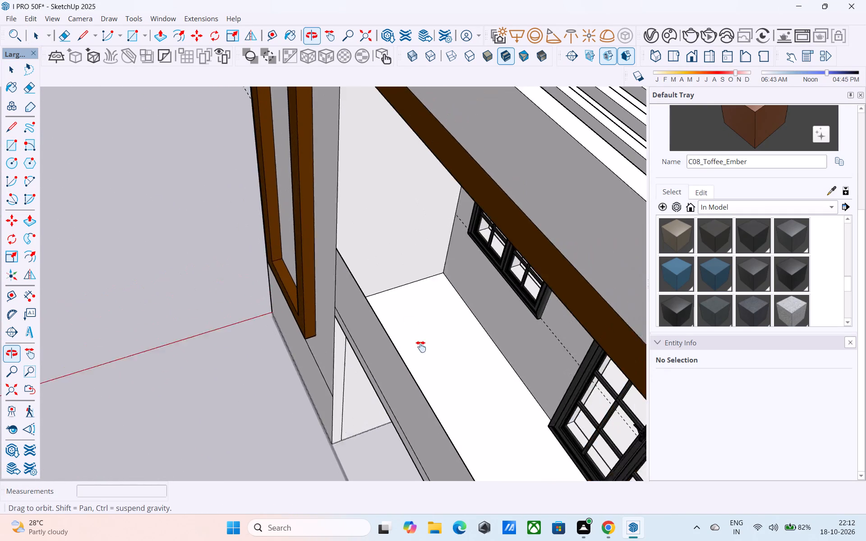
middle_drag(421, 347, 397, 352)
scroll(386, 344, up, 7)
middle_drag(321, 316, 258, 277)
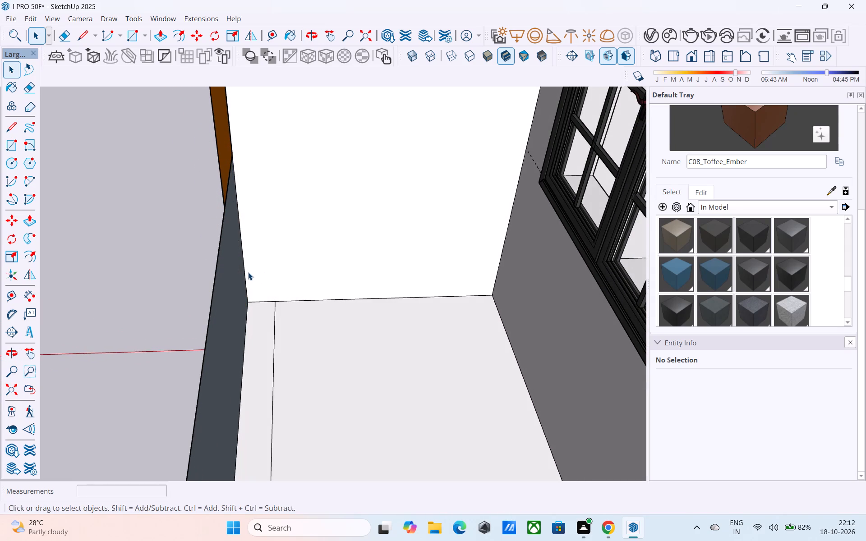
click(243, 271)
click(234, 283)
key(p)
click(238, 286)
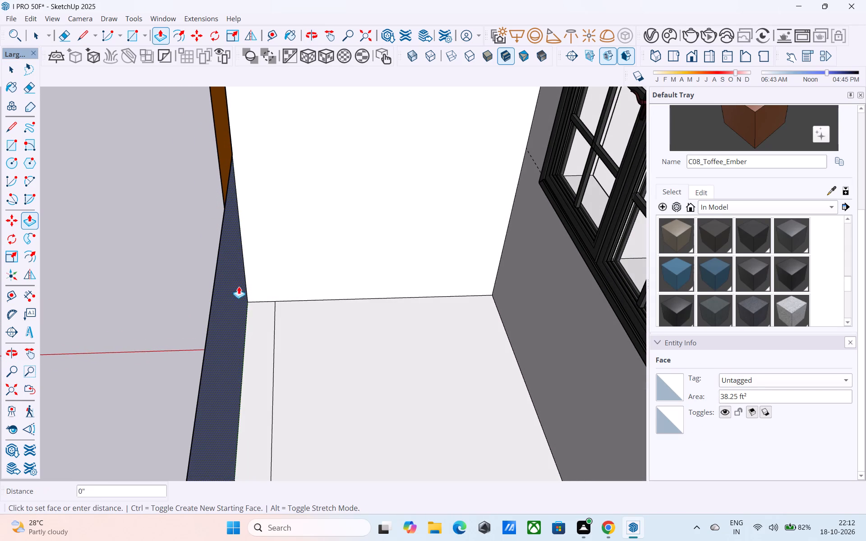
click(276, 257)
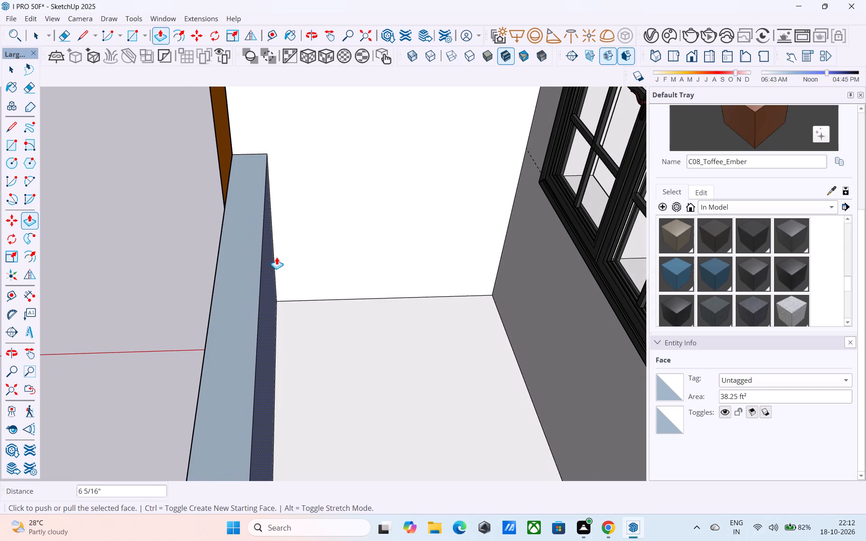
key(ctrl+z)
Push/Pull the balcony panel's face inward by 3".
click(241, 281)
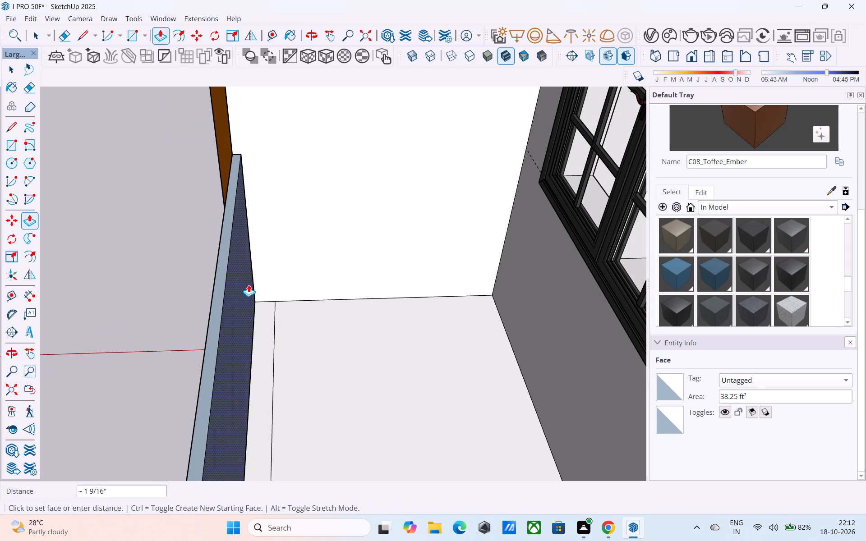
key(3)
key(shift+quotedbl)
key(Return)
Reverse the orientation of the balcony panel's inner face and its top face.
middle_drag(249, 284, 405, 206)
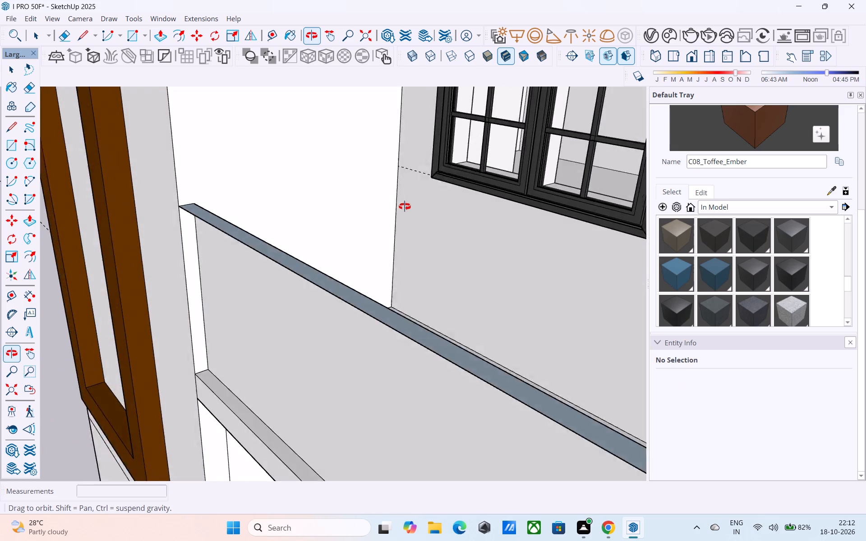
middle_drag(405, 206, 233, 234)
key(space)
click(240, 257)
right_click(240, 257)
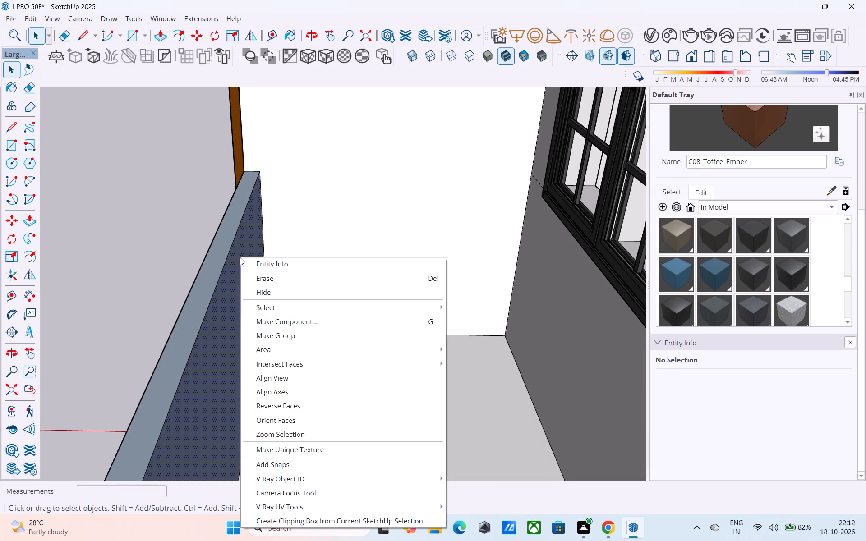
click(293, 411)
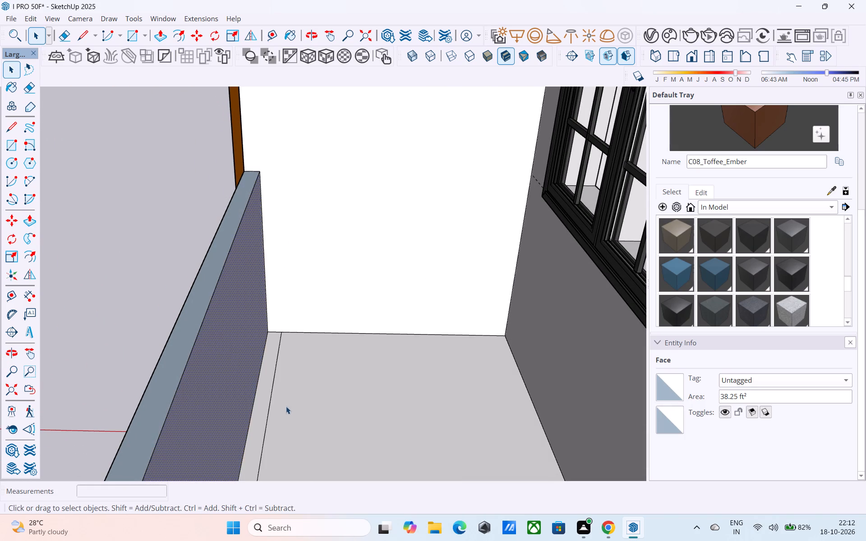
click(199, 316)
right_click(201, 315)
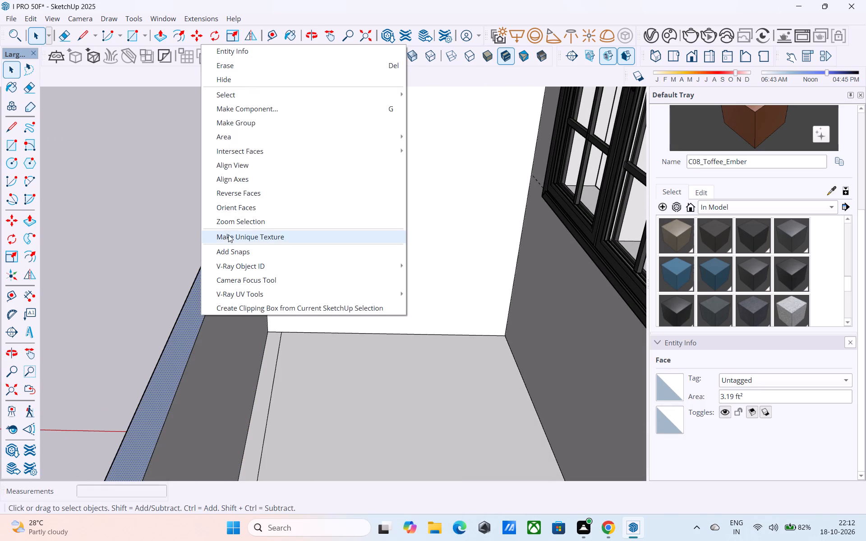
click(235, 196)
Draw a 12' 9" by 3' rectangle over the balcony panel's open outer side to close it.
middle_drag(243, 234, 406, 185)
scroll(241, 188, down, 1)
scroll(241, 188, up, 1)
scroll(241, 188, down, 3)
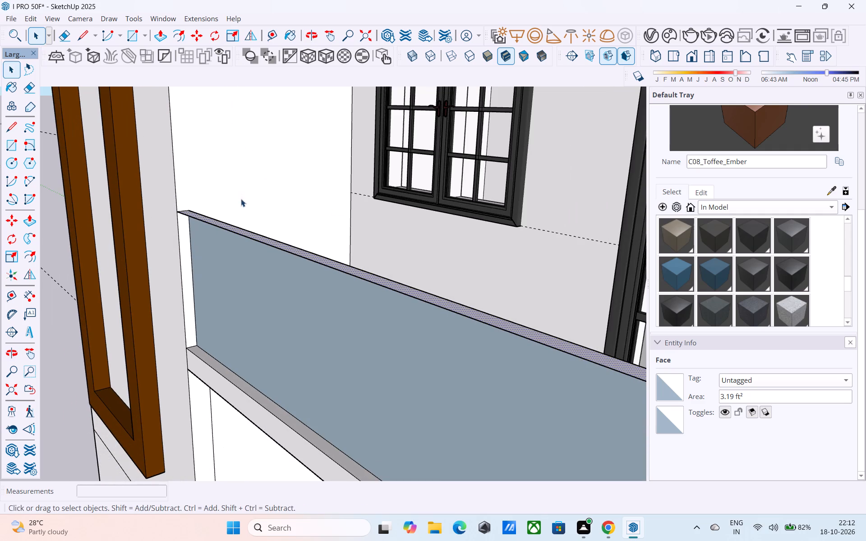
key(r)
click(177, 211)
scroll(177, 211, down, 2)
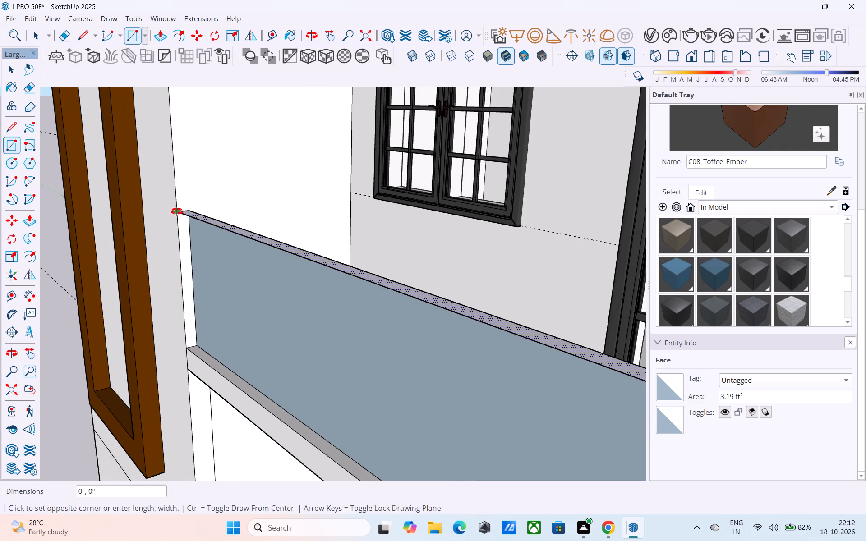
middle_click(177, 211)
scroll(177, 211, down, 8)
middle_drag(272, 327, 583, 312)
scroll(650, 270, up, 3)
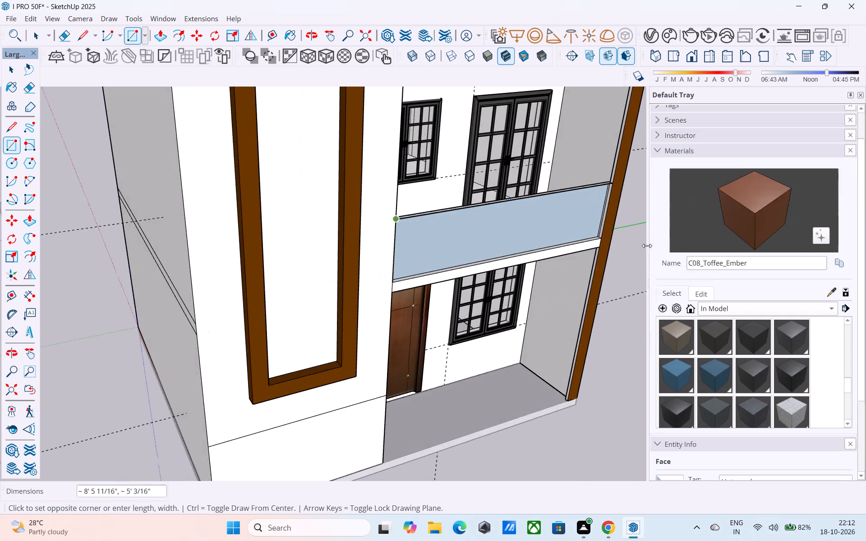
scroll(647, 246, up, 11)
click(620, 229)
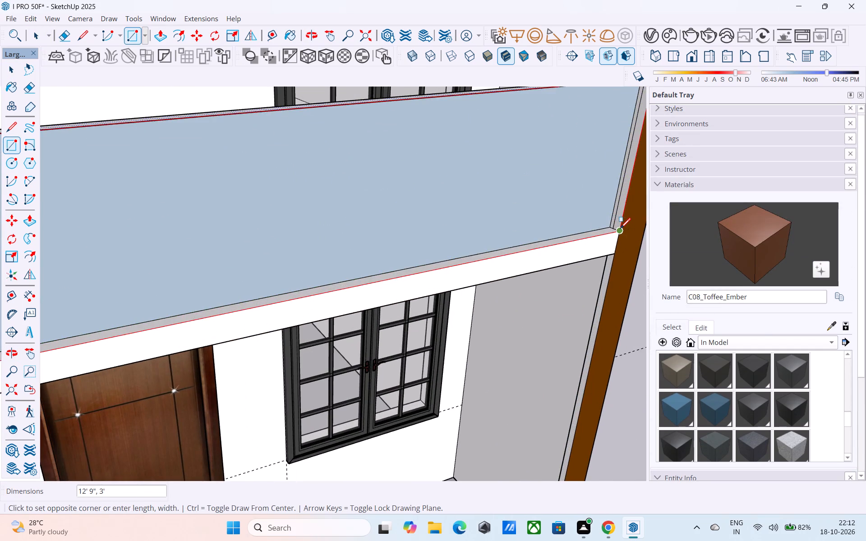
Delete the face covering the opening above the closed balcony panel.
scroll(613, 232, down, 6)
middle_drag(593, 249, 465, 292)
scroll(465, 292, down, 1)
key(space)
click(426, 224)
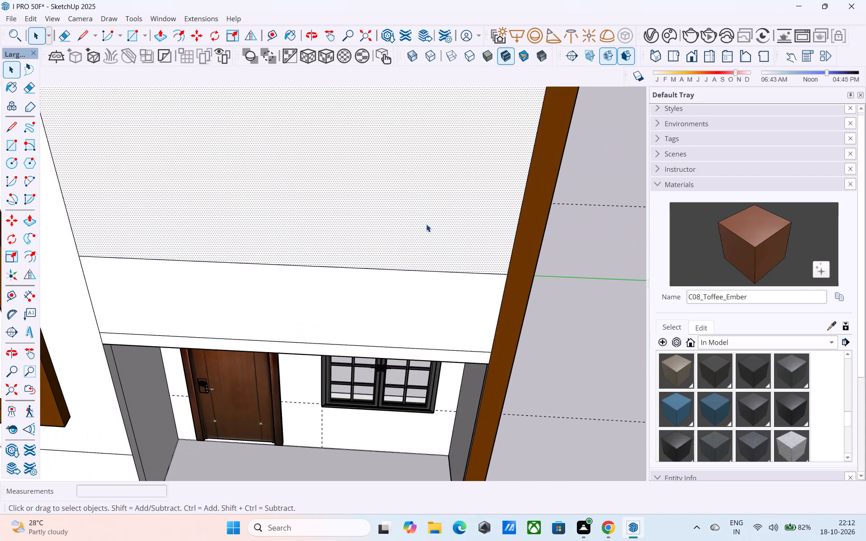
key(Delete)
Paint the balcony panel's outer face with Glass_Basic_01 from the Glass material collection.
scroll(430, 224, down, 4)
middle_drag(430, 224, 412, 215)
middle_drag(482, 279, 456, 275)
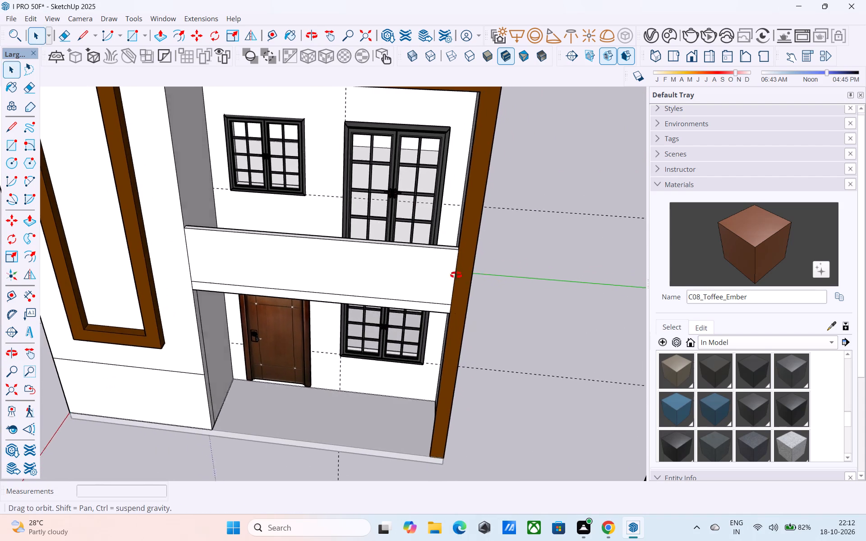
middle_drag(456, 275, 373, 266)
shift+middle_drag(311, 259, 389, 243)
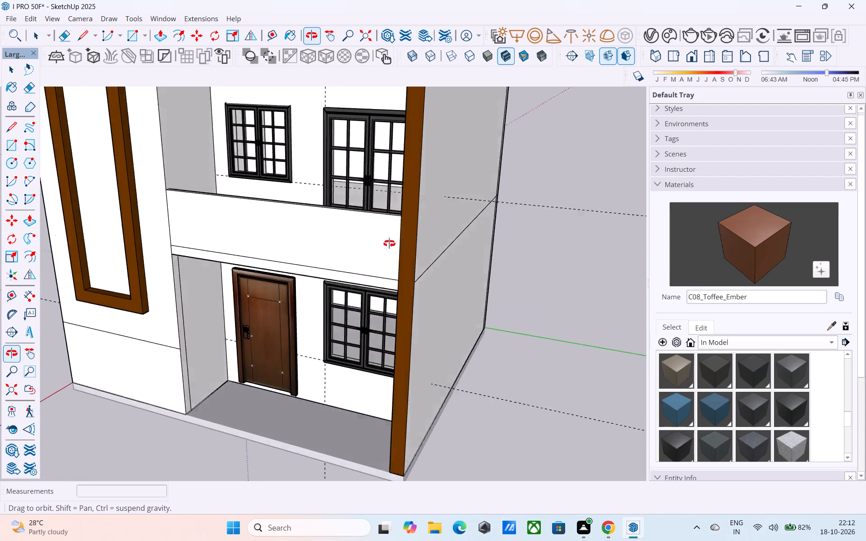
shift+middle_drag(389, 243, 393, 244)
scroll(397, 254, down, 3)
middle_drag(397, 255, 412, 275)
scroll(710, 365, down, 4)
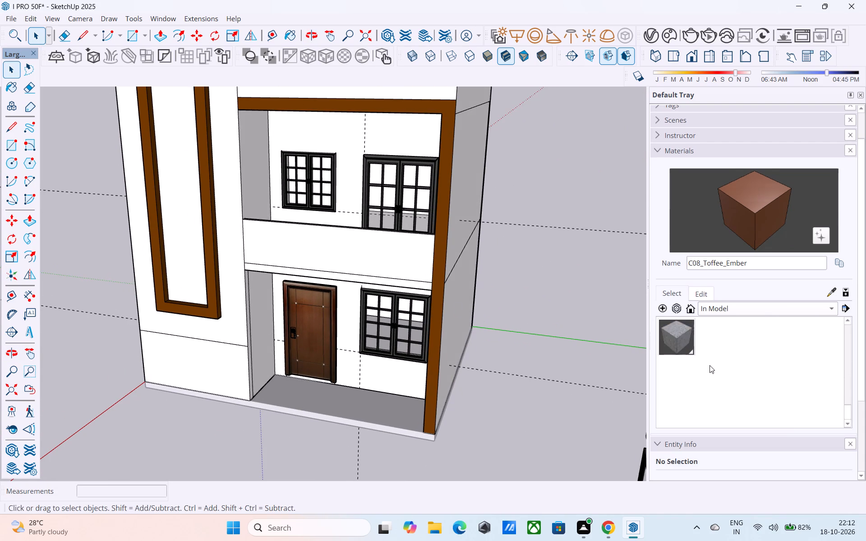
scroll(705, 323, up, 1)
click(714, 309)
click(722, 358)
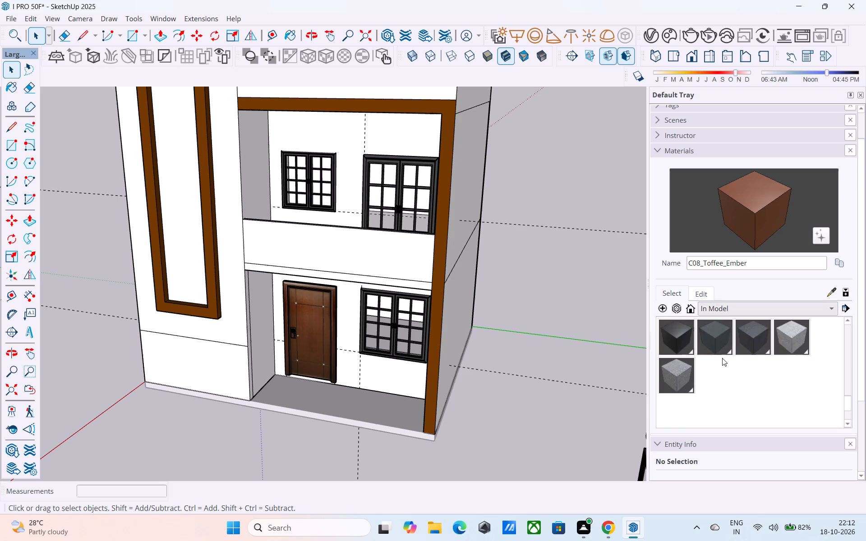
click(680, 337)
click(401, 268)
Paint the balcony panel's inner face with Glass_Basic_01.
middle_drag(395, 257, 426, 314)
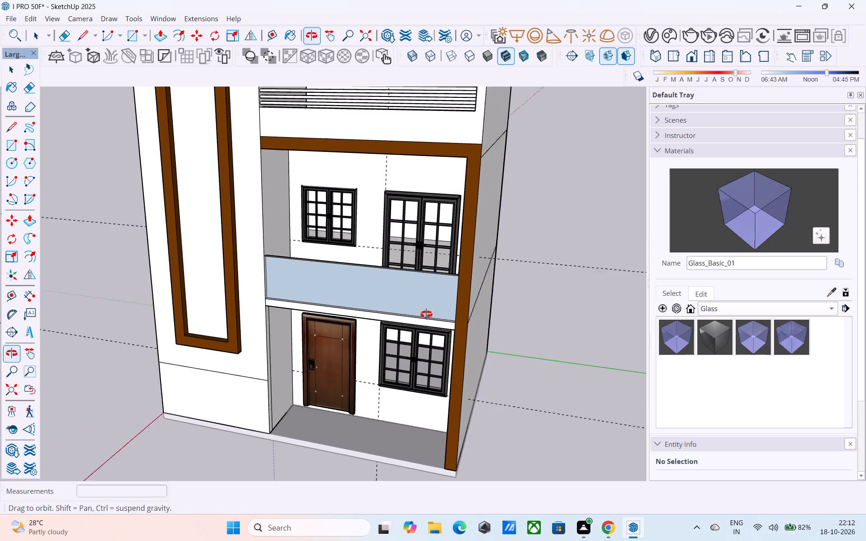
middle_drag(426, 314, 357, 402)
scroll(270, 320, up, 8)
middle_drag(270, 308, 222, 295)
scroll(198, 291, up, 3)
middle_drag(184, 280, 355, 294)
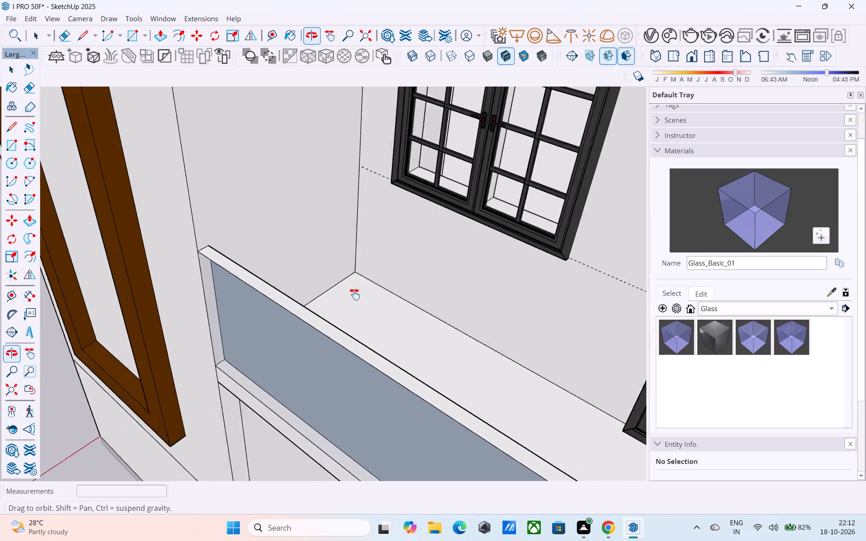
middle_drag(355, 294, 269, 270)
scroll(213, 281, up, 3)
middle_drag(193, 281, 137, 261)
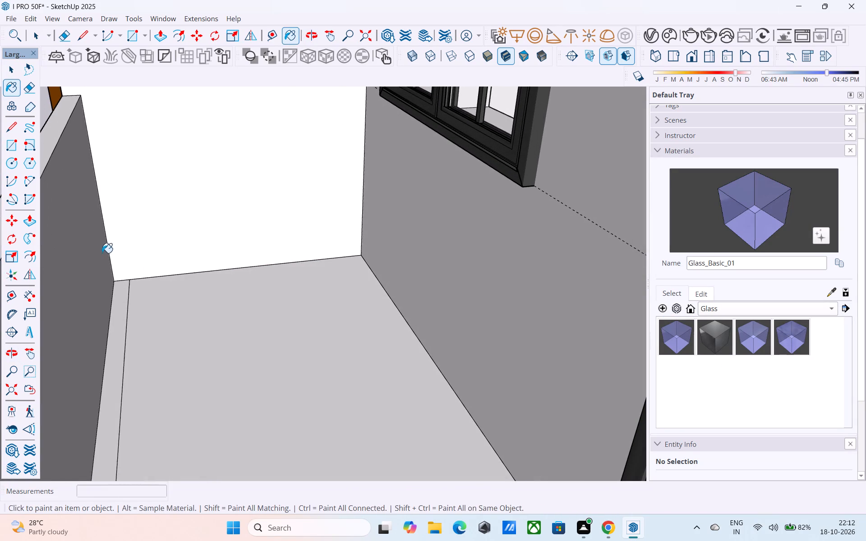
click(99, 254)
Examine the glass balcony railing and the building's whole front from several angles and distances.
middle_drag(142, 258, 376, 223)
scroll(378, 220, down, 10)
shift+middle_drag(472, 289, 427, 261)
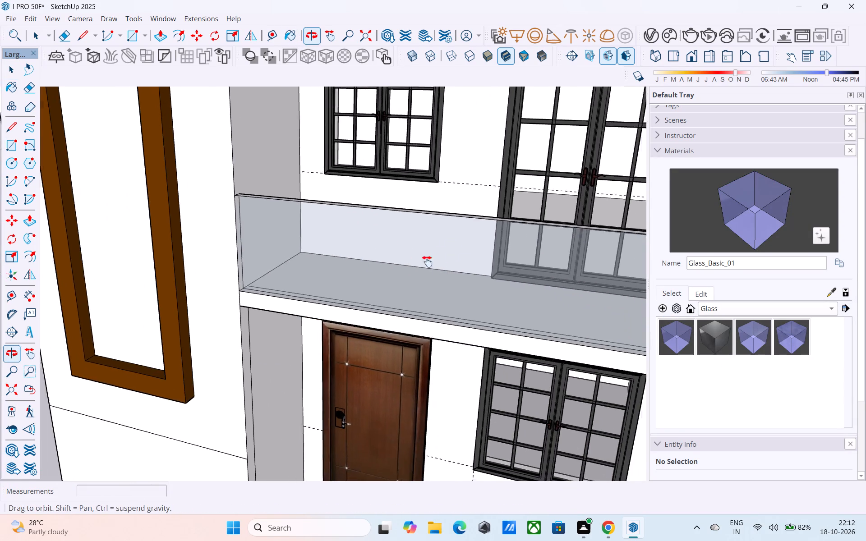
shift+middle_drag(427, 261, 394, 248)
scroll(395, 244, down, 7)
middle_drag(401, 260, 400, 292)
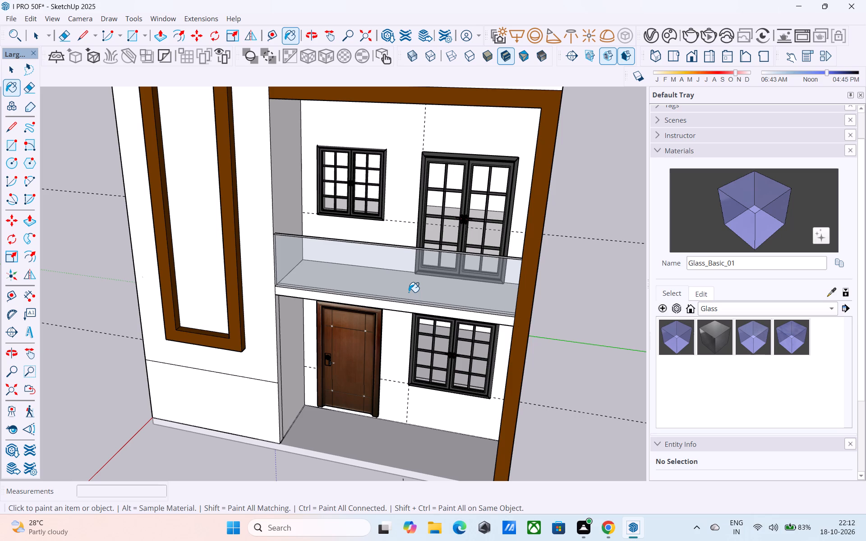
scroll(348, 287, down, 4)
middle_drag(407, 289, 424, 235)
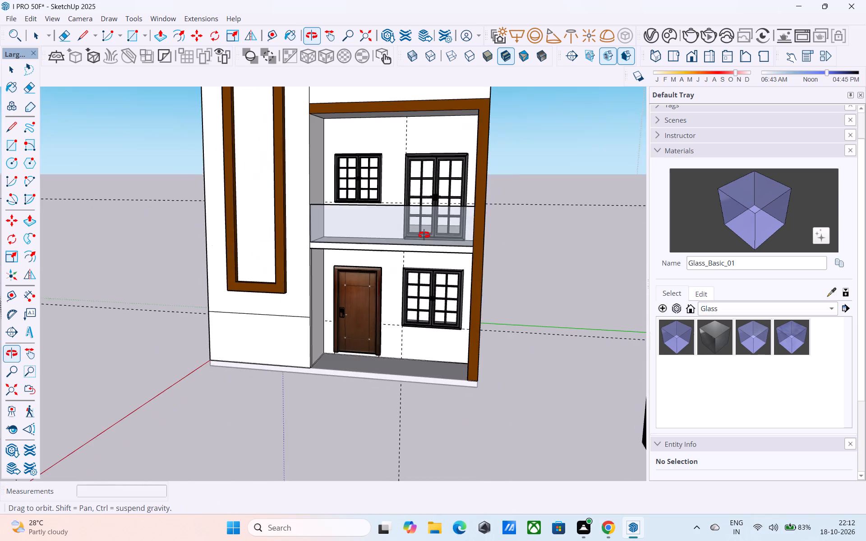
middle_drag(424, 235, 386, 315)
key(space)
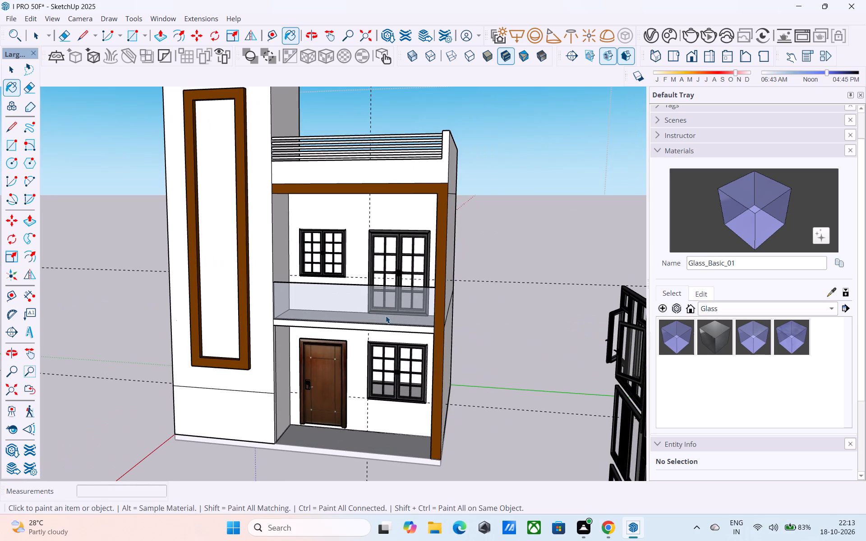
middle_drag(384, 319, 375, 324)
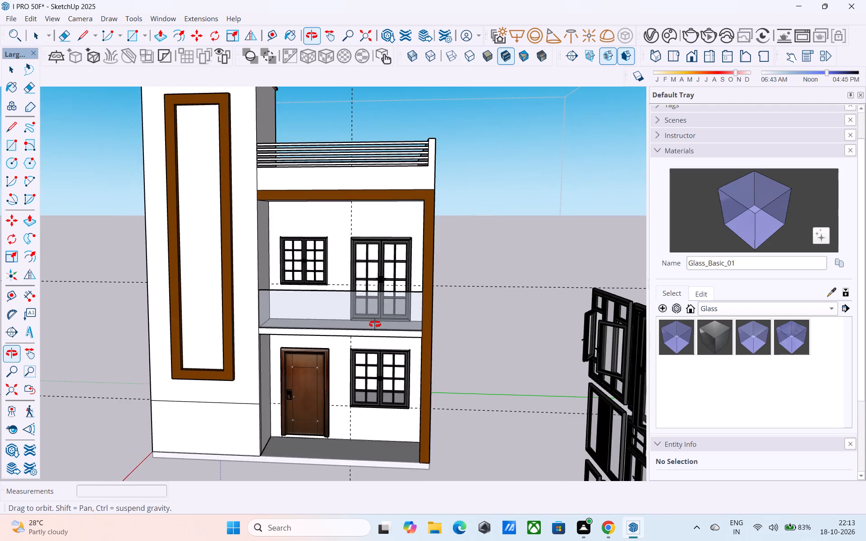
middle_drag(375, 324, 394, 321)
scroll(394, 321, down, 2)
shift+middle_drag(394, 321, 407, 341)
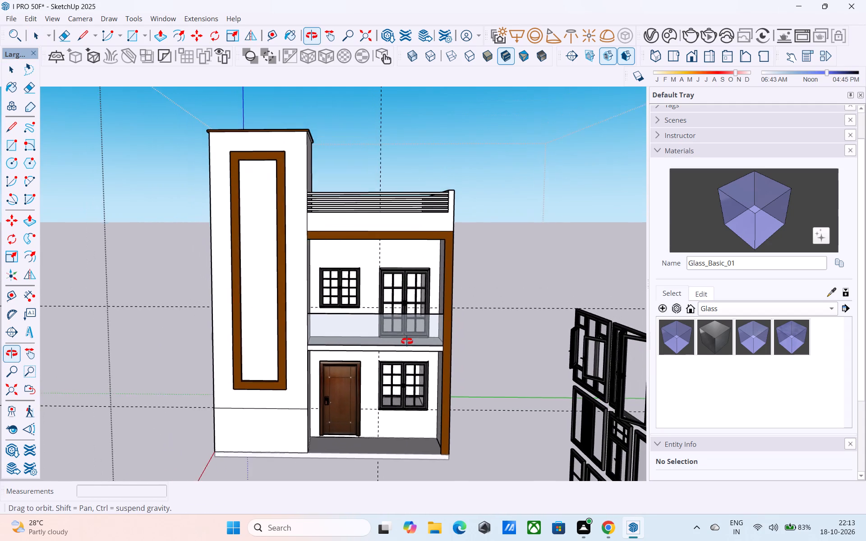
shift+middle_drag(407, 341, 413, 335)
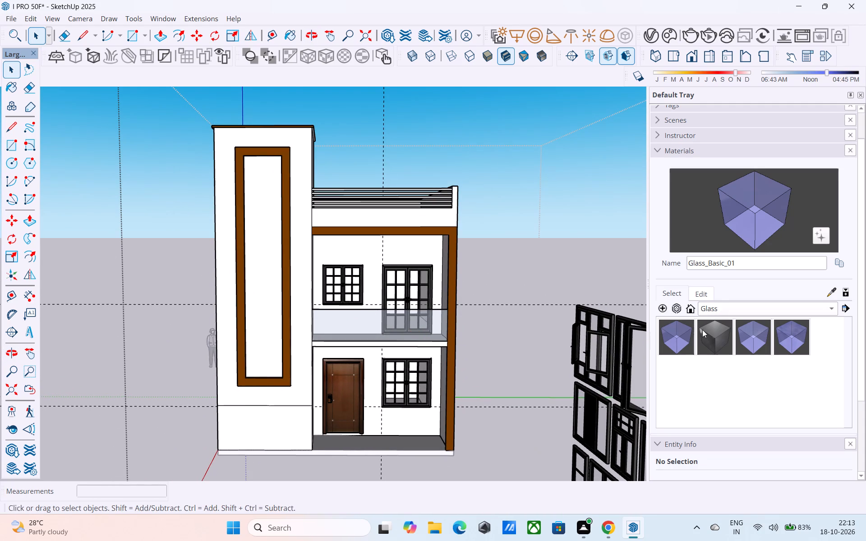
Paint the tower front, its framed panel, the parapet front and the upper-floor front wall with B01_Ivory_Dust from the Solid Colors collection.
click(742, 306)
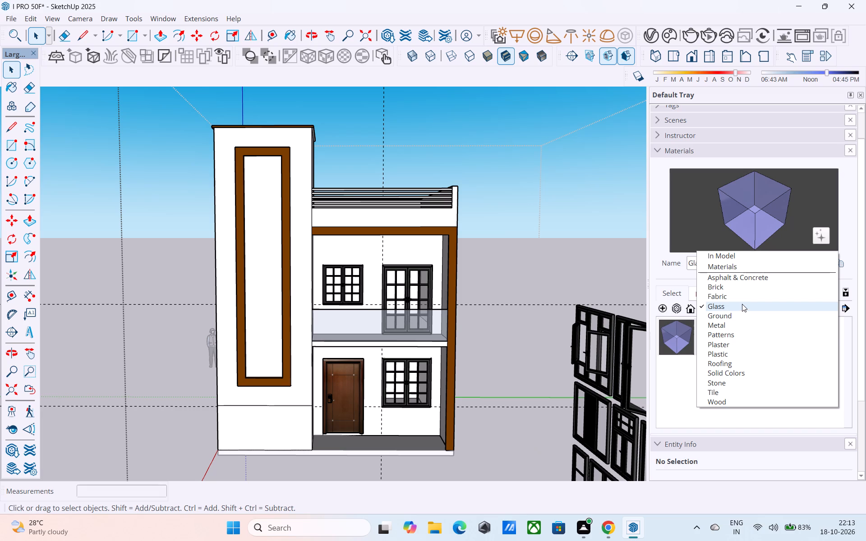
click(744, 372)
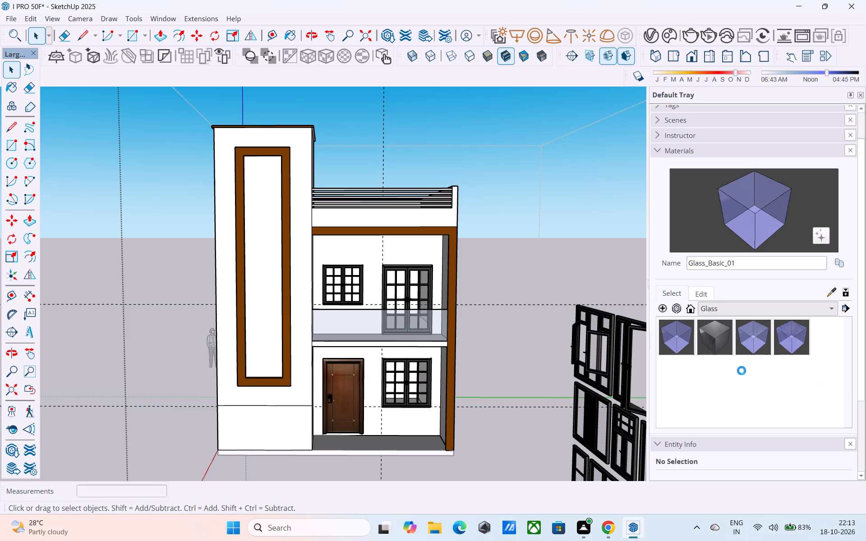
scroll(760, 362, down, 2)
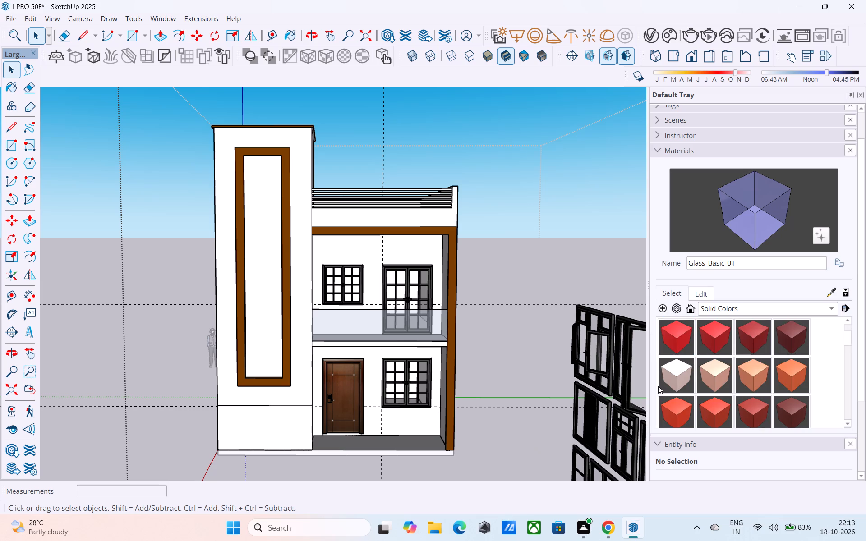
click(672, 378)
scroll(377, 215, up, 2)
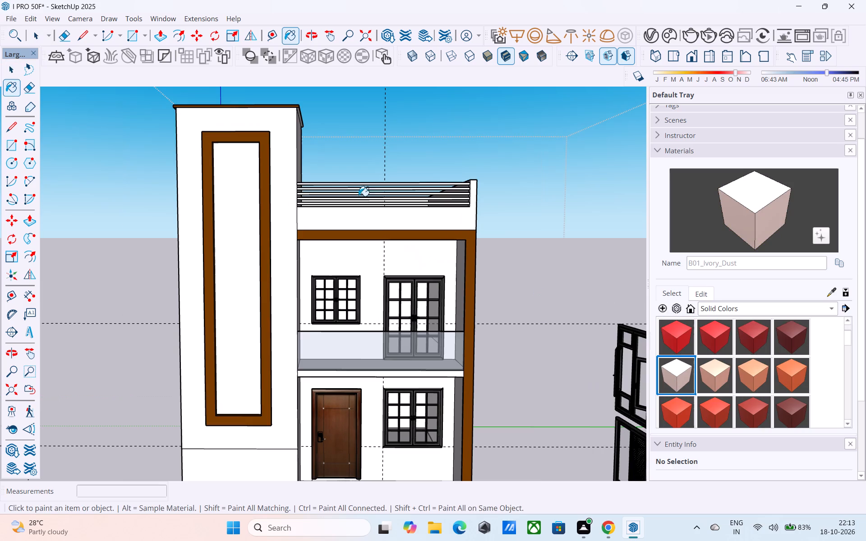
click(292, 164)
click(293, 193)
middle_drag(295, 254, 253, 324)
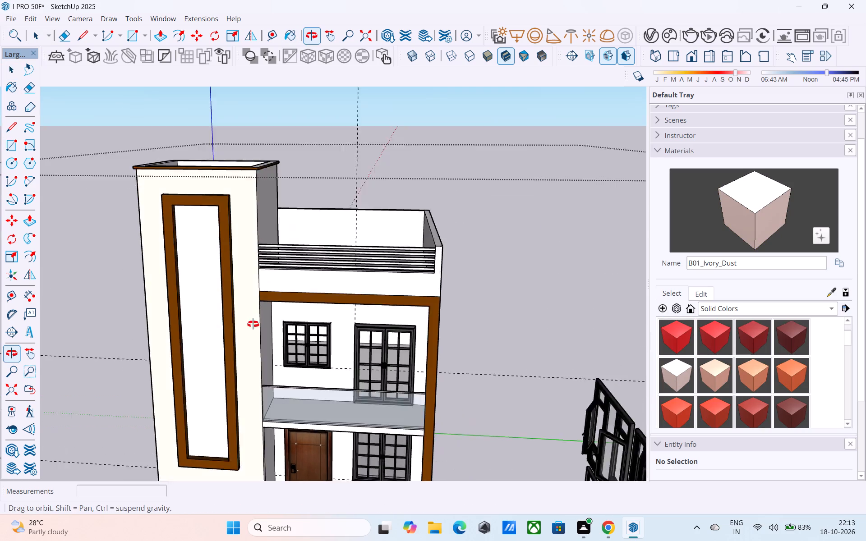
middle_drag(253, 324, 246, 336)
scroll(248, 334, up, 3)
click(248, 333)
scroll(248, 333, down, 3)
middle_drag(248, 332, 273, 253)
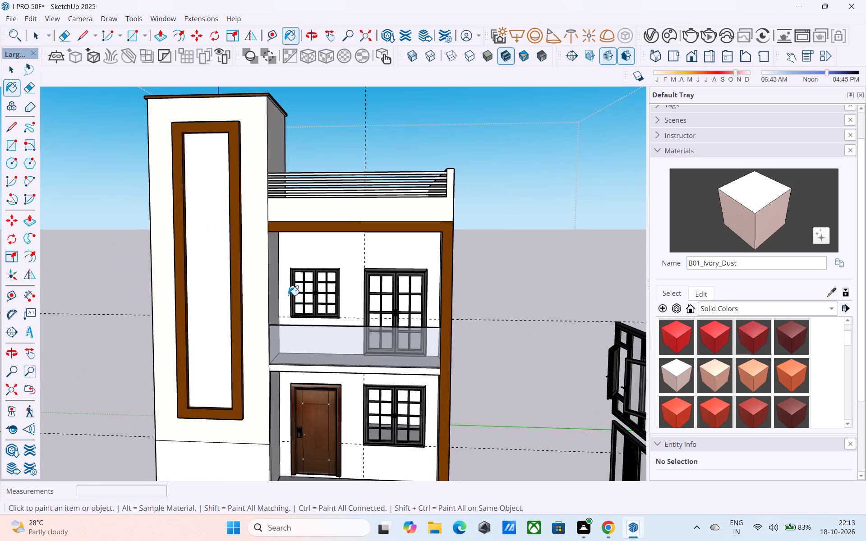
click(285, 258)
scroll(286, 266, down, 5)
click(247, 330)
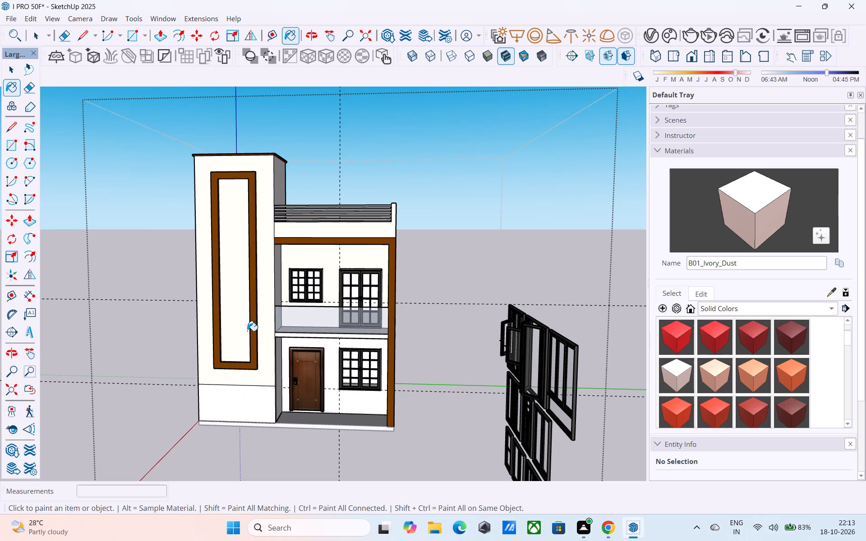
Turn on the model's shadows.
click(636, 75)
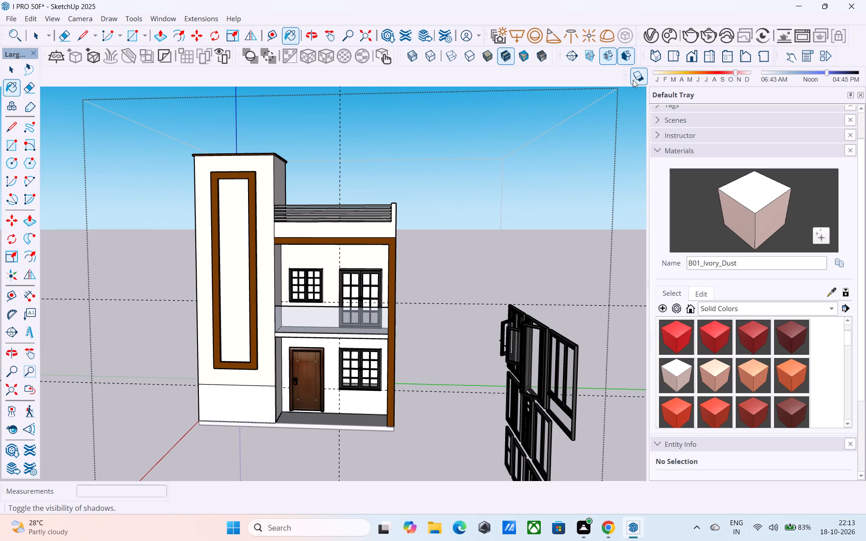
Paint the tower-side wall faces, the parapet side and the lower section of the tower front with B01_Ivory_Dust.
middle_drag(332, 260, 407, 278)
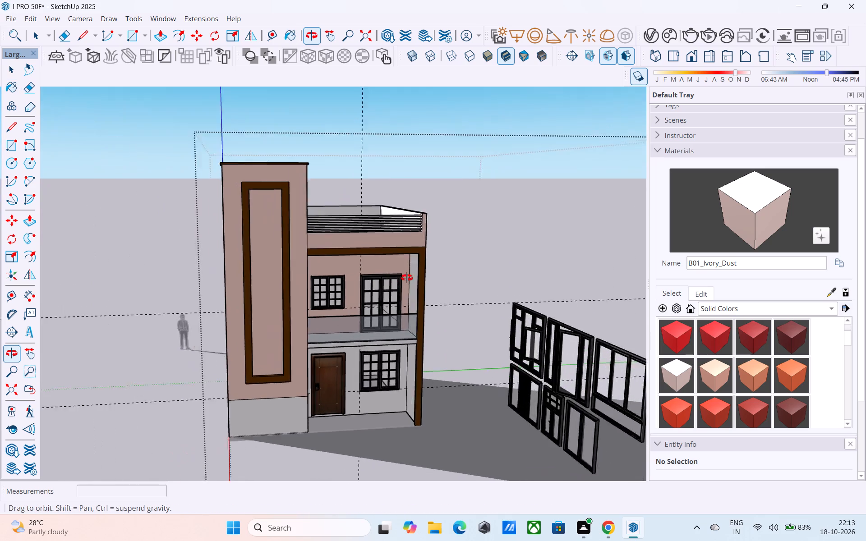
middle_drag(407, 278, 503, 225)
scroll(363, 290, up, 2)
click(270, 264)
click(231, 209)
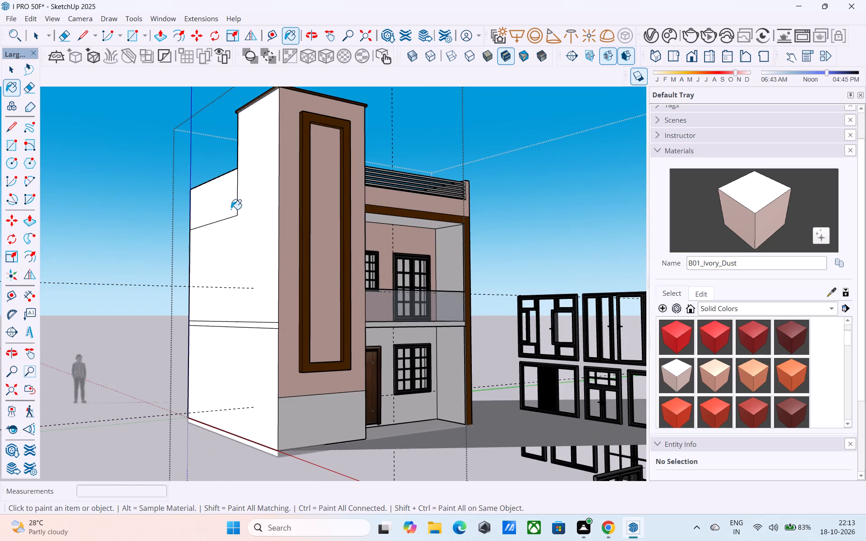
click(272, 385)
click(290, 408)
Paint the ground-floor front wall, the balcony and porch side walls by the brown post, and the balcony ceiling with B01_Ivory_Dust.
click(430, 337)
click(448, 290)
click(461, 362)
click(403, 221)
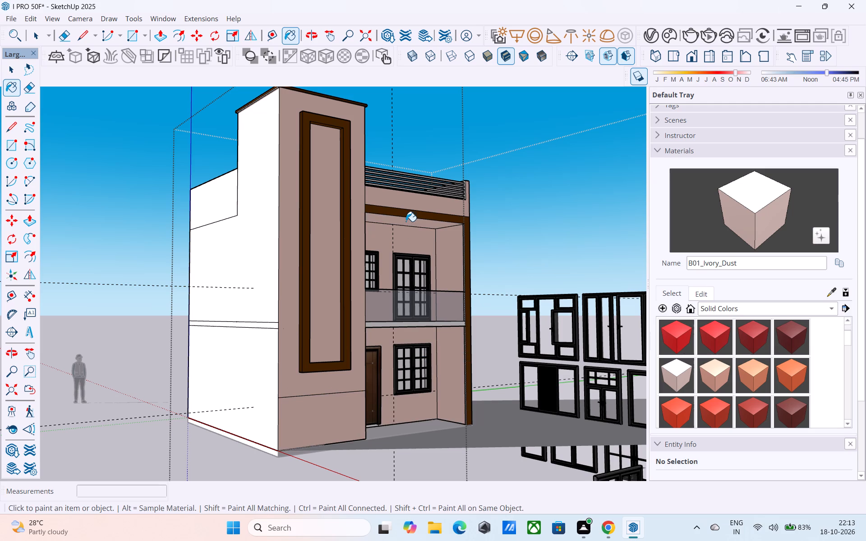
Apply B01_Ivory_Dust to the long tower-side wall's upper and lower faces, its parapet and the narrow floor band.
scroll(451, 155, down, 1)
middle_drag(451, 155, 571, 270)
click(375, 270)
click(265, 251)
click(321, 375)
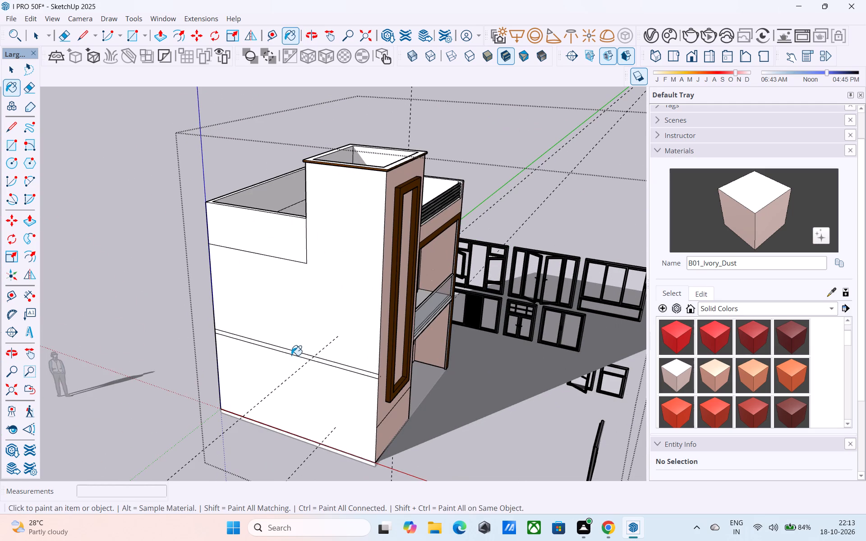
click(291, 353)
Paint the rear wall's parapet, upper-floor and ground-floor faces and the adjoining side wall with B01_Ivory_Dust.
middle_drag(337, 321, 608, 287)
middle_drag(337, 288, 470, 287)
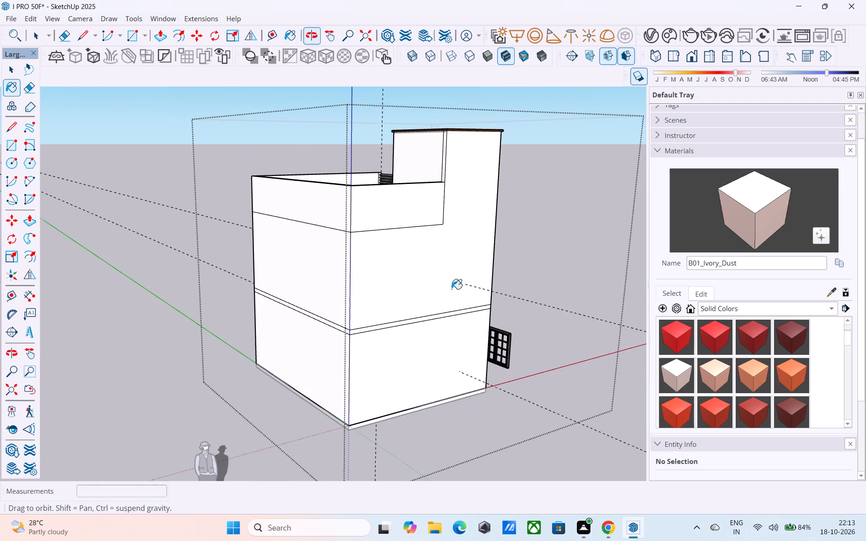
click(335, 260)
click(332, 203)
click(353, 354)
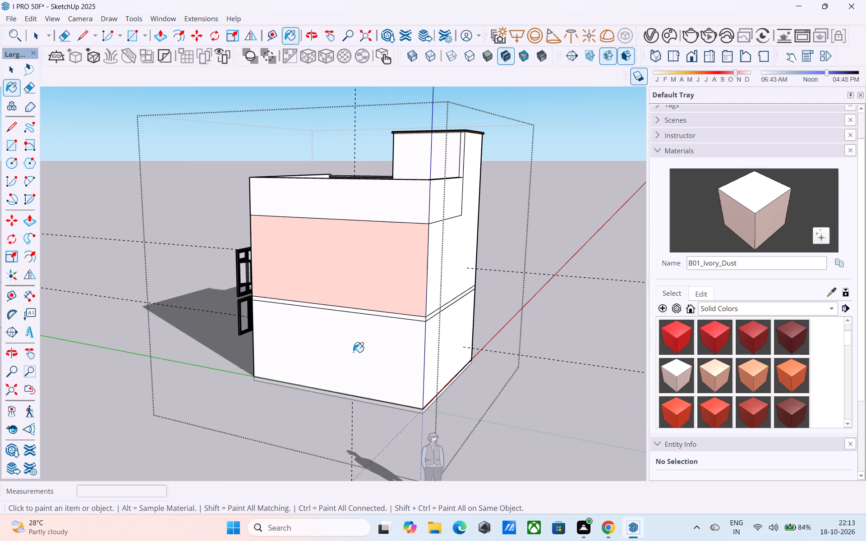
middle_drag(355, 350, 207, 339)
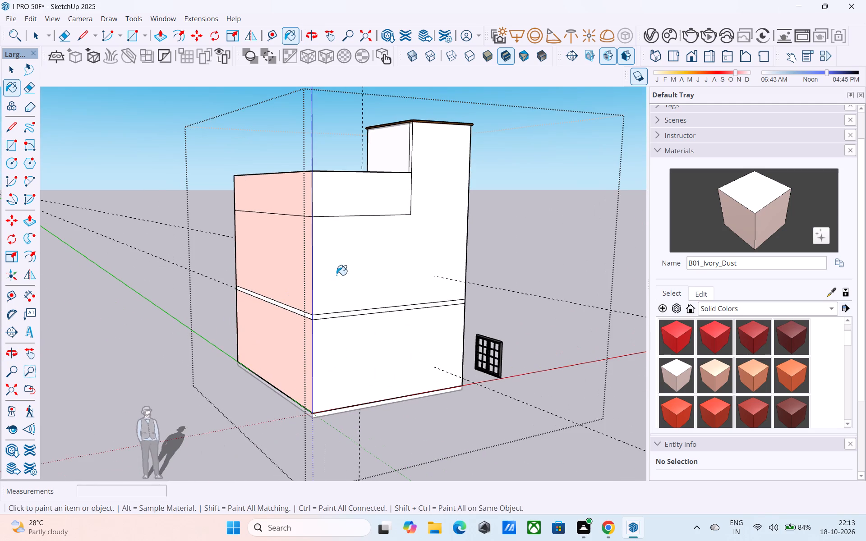
click(336, 275)
Paint the balcony's side wall beside the tower and the balcony floor with B01_Ivory_Dust.
middle_drag(336, 275, 124, 276)
middle_drag(356, 293, 177, 315)
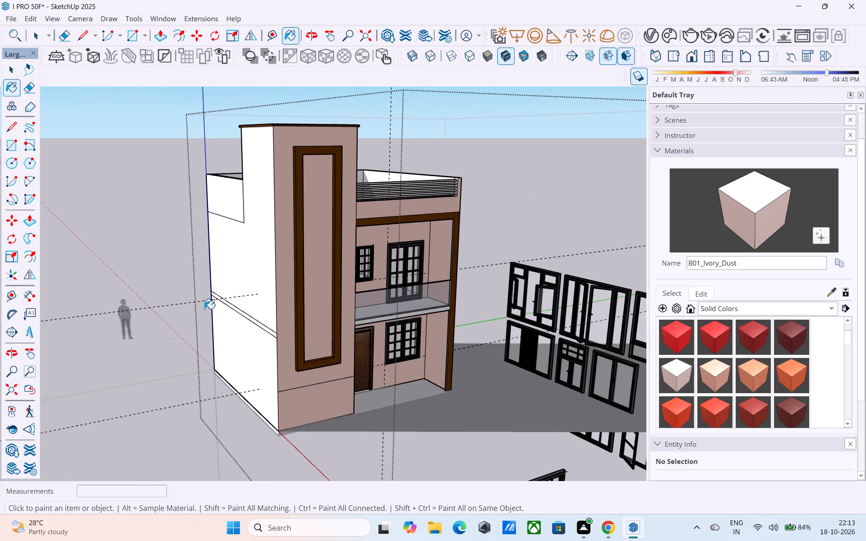
scroll(470, 253, down, 2)
middle_drag(468, 256, 290, 355)
scroll(327, 362, up, 5)
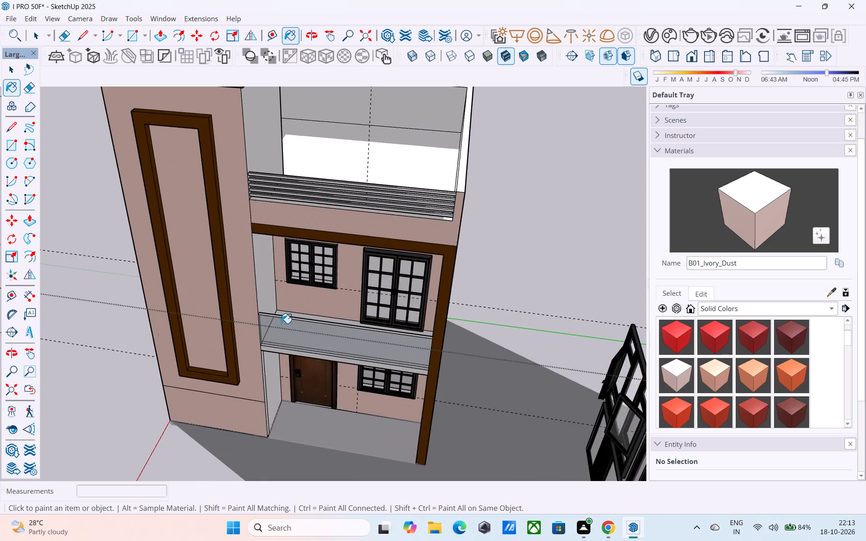
scroll(278, 316, up, 7)
click(254, 286)
scroll(301, 289, down, 2)
middle_drag(301, 289, 272, 346)
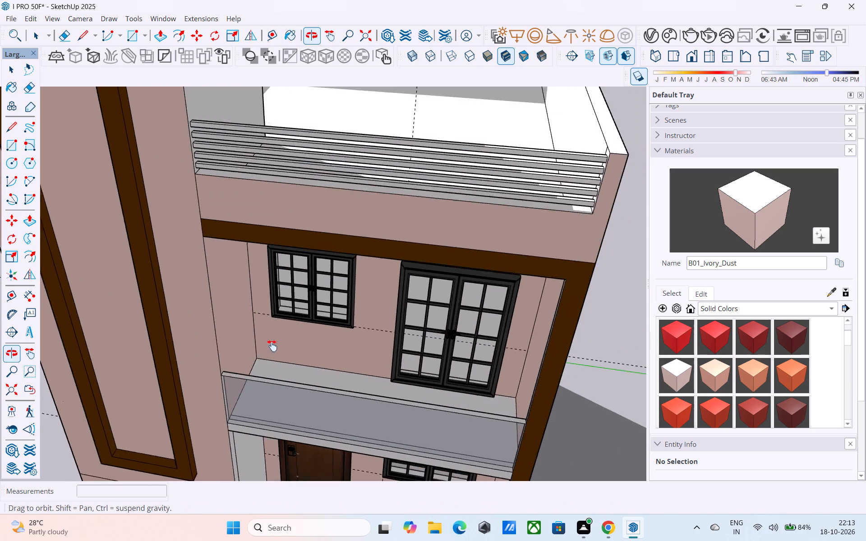
middle_drag(272, 346, 258, 385)
scroll(267, 395, up, 3)
click(253, 456)
Paint the porch side wall beside the tower and the underside of the balcony slab with B01_Ivory_Dust.
middle_drag(276, 433, 229, 259)
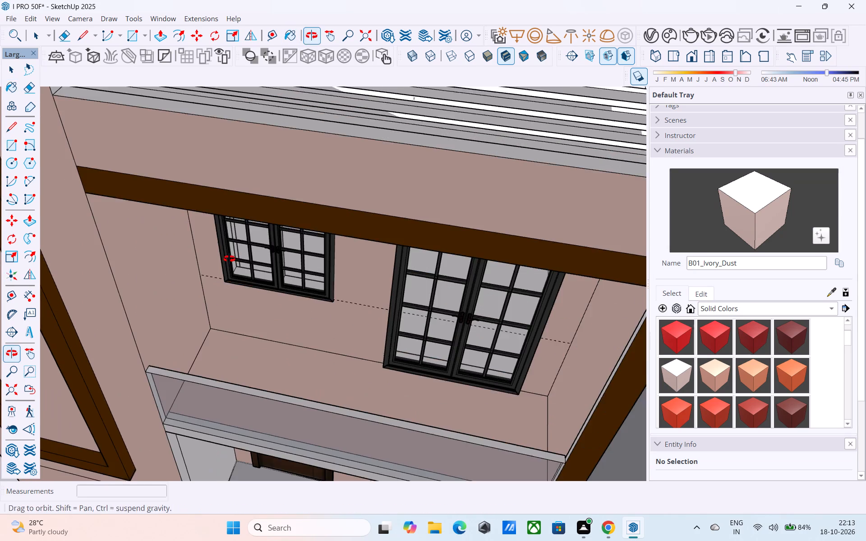
middle_drag(229, 259, 229, 258)
scroll(229, 258, down, 4)
shift+middle_drag(321, 380, 344, 233)
scroll(339, 238, down, 2)
middle_drag(338, 250, 361, 281)
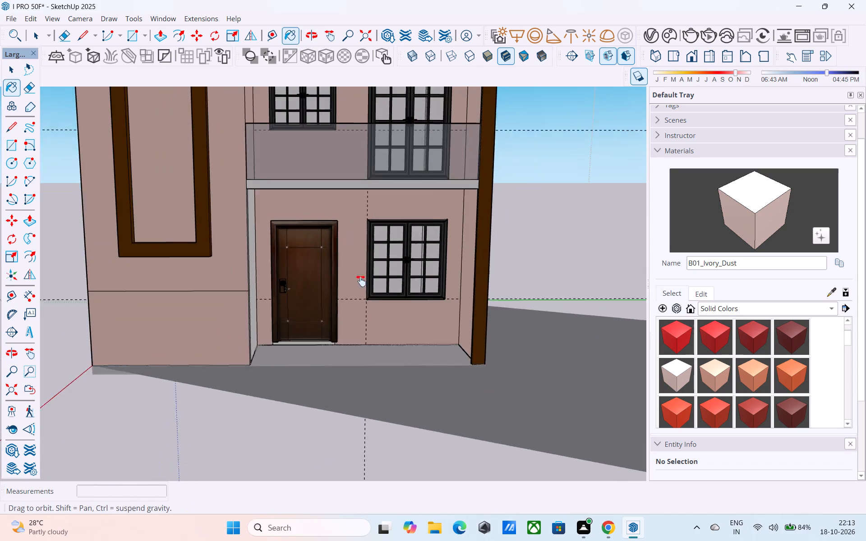
middle_drag(361, 281, 332, 267)
click(256, 238)
click(269, 219)
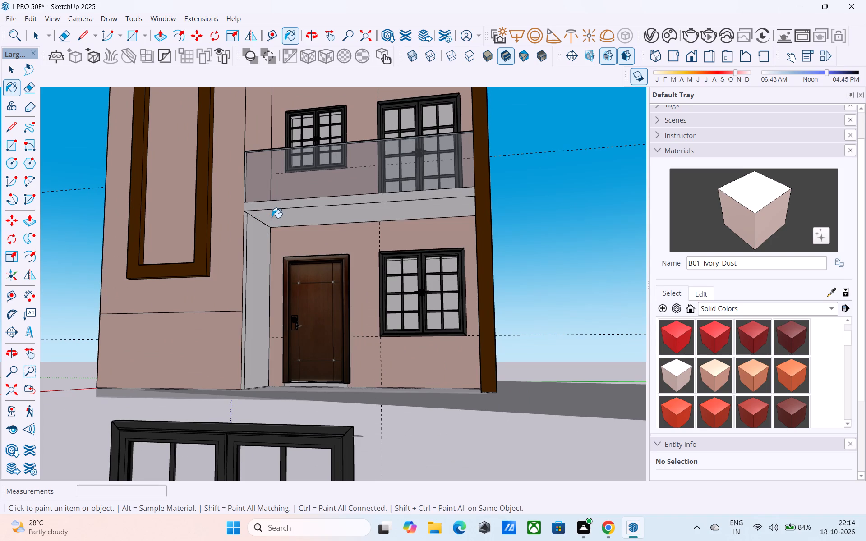
Erase the extra vertical edge on the porch side wall next to the tower corner.
shift+middle_drag(272, 219, 298, 276)
scroll(268, 276, up, 9)
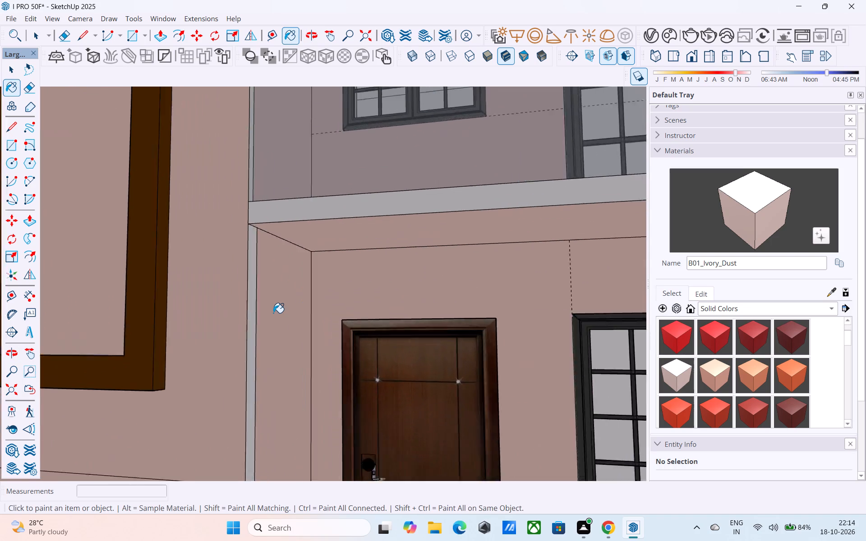
scroll(273, 313, up, 4)
key(e)
drag(263, 312, 245, 313)
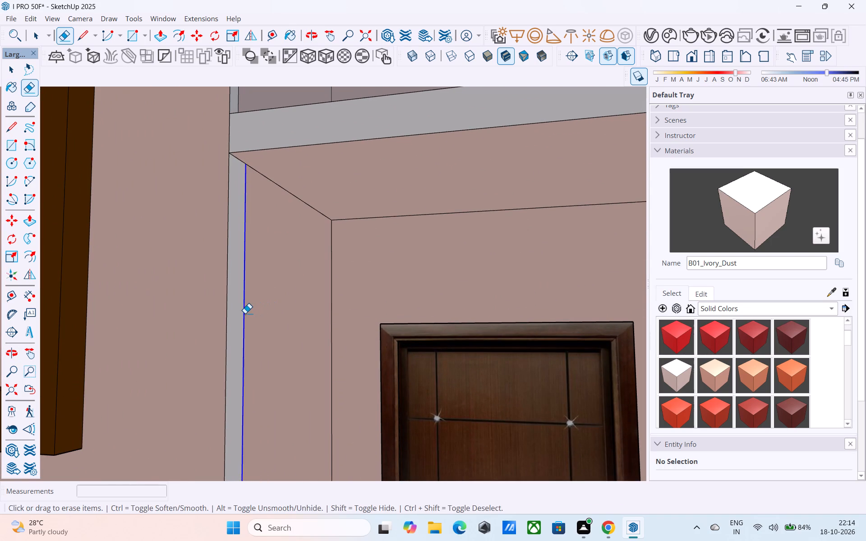
scroll(246, 311, down, 14)
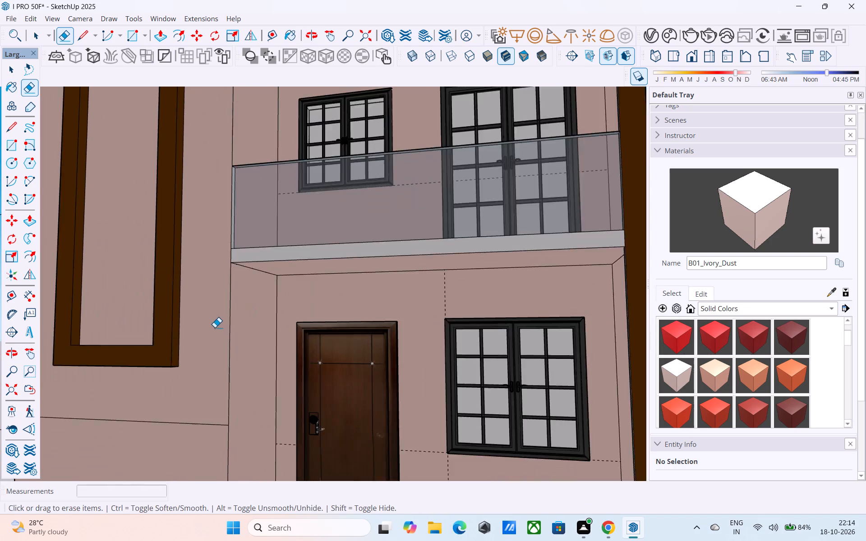
scroll(215, 327, down, 7)
key(space)
Save the model.
middle_drag(229, 326, 239, 321)
key(ctrl+s)
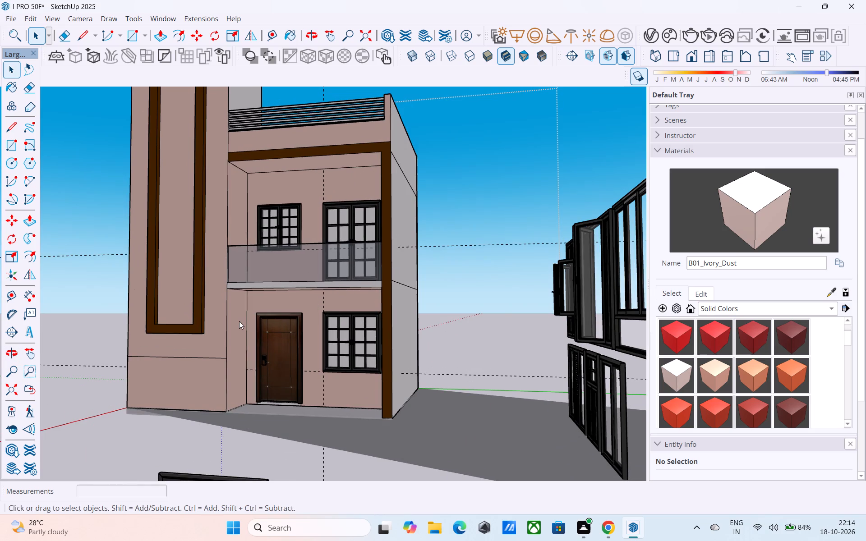
Paint the ceiling above the upper-floor balcony with A08_Garnet_Shadow from the Solid Colors collection.
click(384, 348)
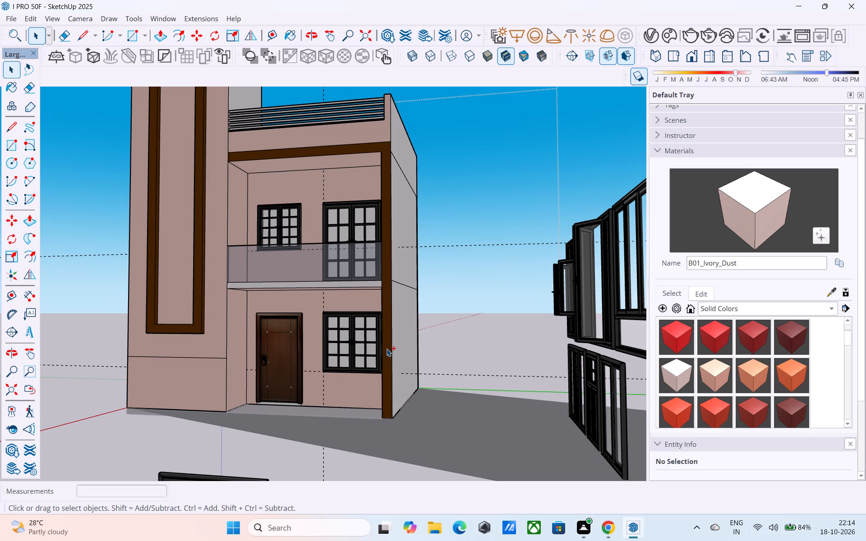
middle_drag(396, 258, 451, 240)
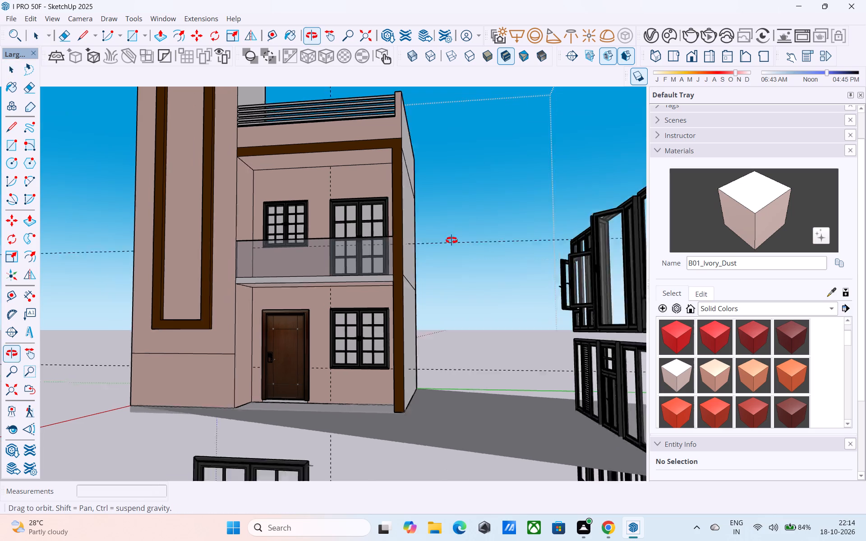
middle_drag(451, 240, 452, 240)
click(795, 339)
scroll(401, 165, up, 4)
click(383, 148)
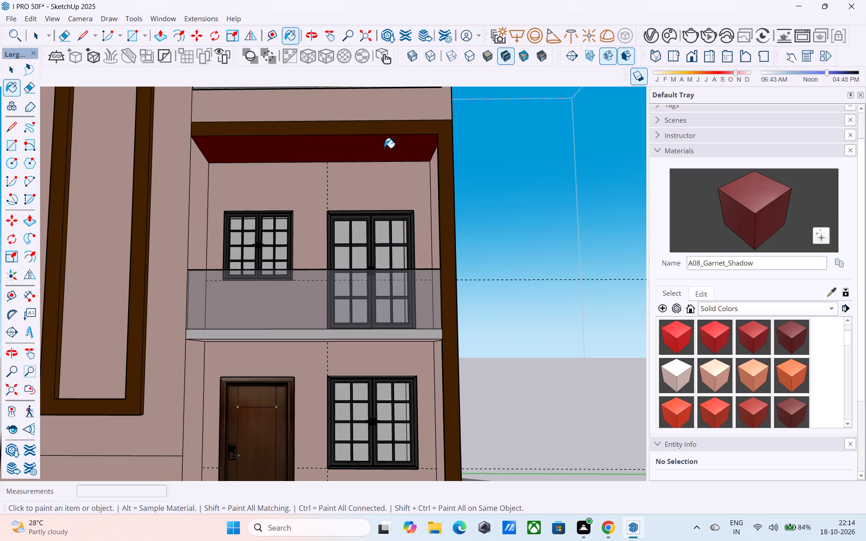
key(space)
scroll(382, 151, down, 3)
middle_drag(380, 153, 379, 158)
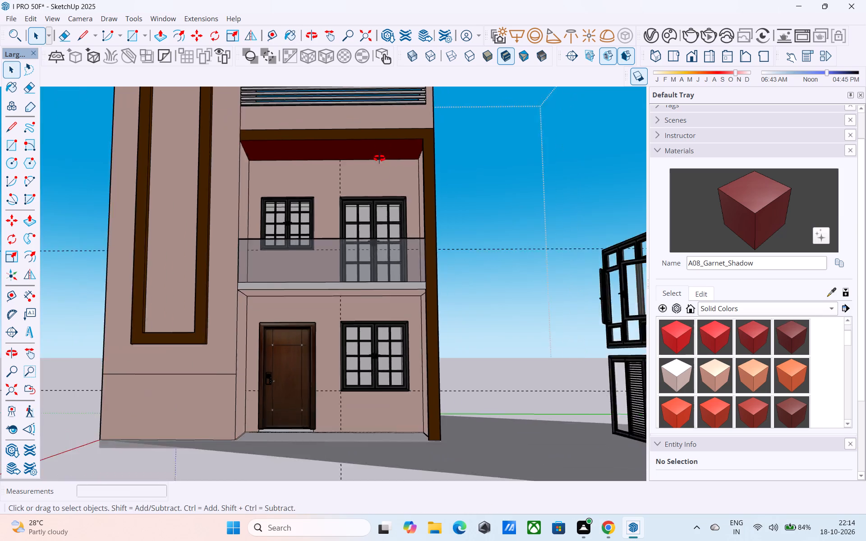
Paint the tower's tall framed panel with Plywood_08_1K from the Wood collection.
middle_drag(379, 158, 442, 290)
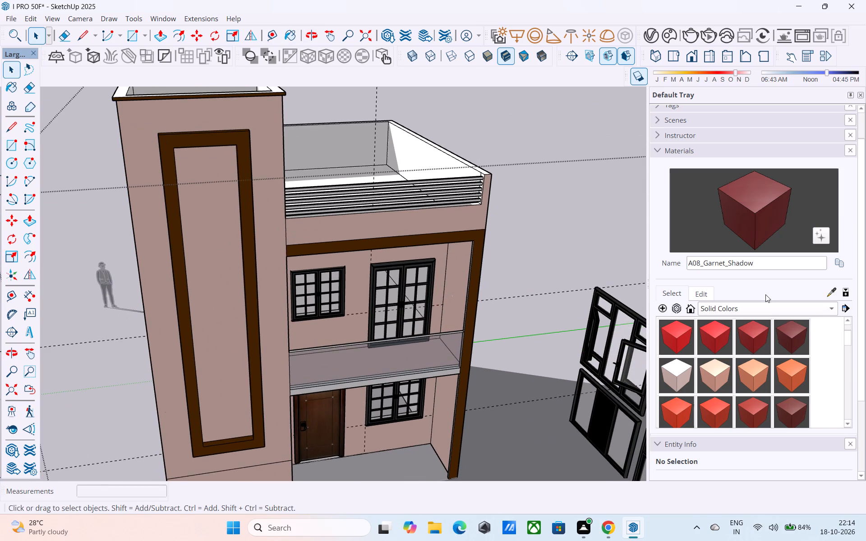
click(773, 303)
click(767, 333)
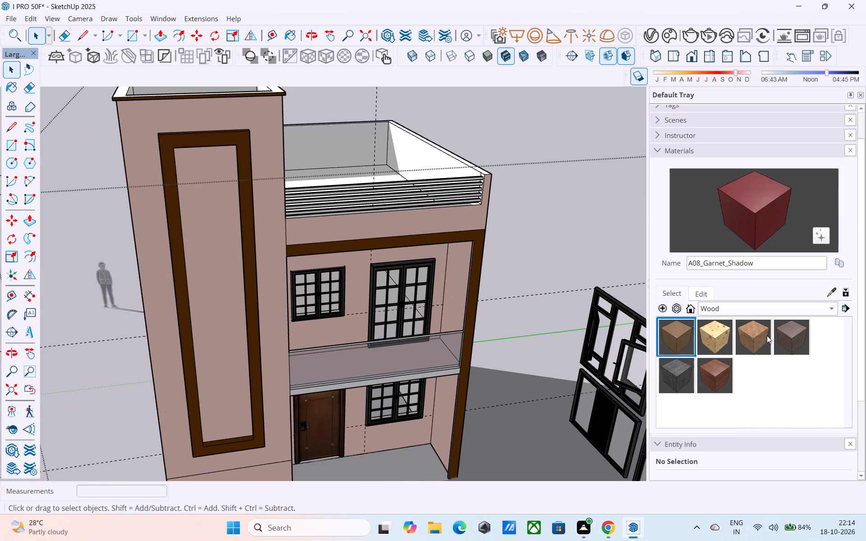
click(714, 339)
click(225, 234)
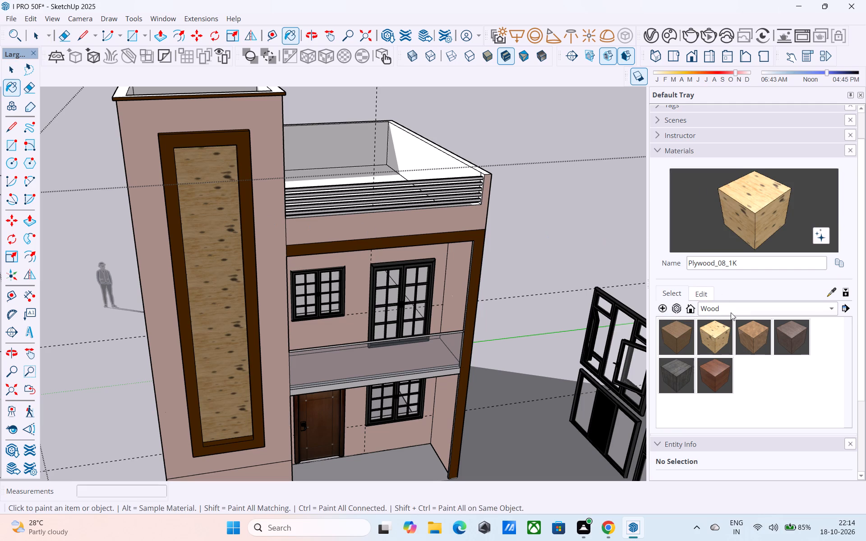
Paint the tower's tall framed panel with Wood_Floor_01_1K.
click(751, 340)
click(230, 249)
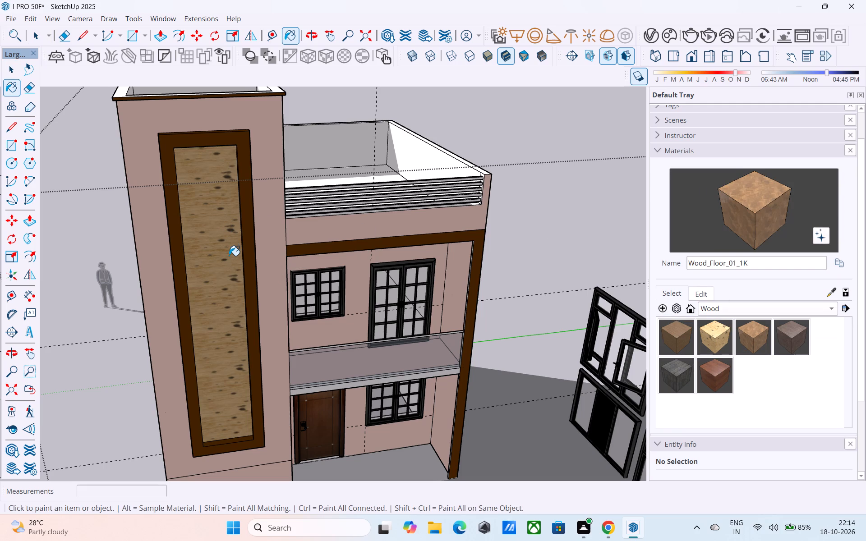
middle_drag(229, 256, 223, 291)
key(space)
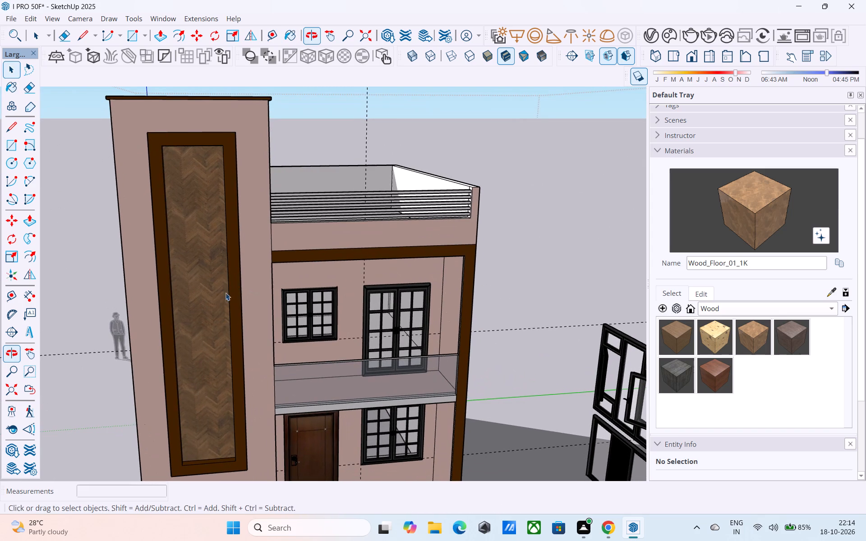
Recolor the Wood_Floor_01_1K material on the tower's framed panel to a lighter, golden tan.
click(709, 291)
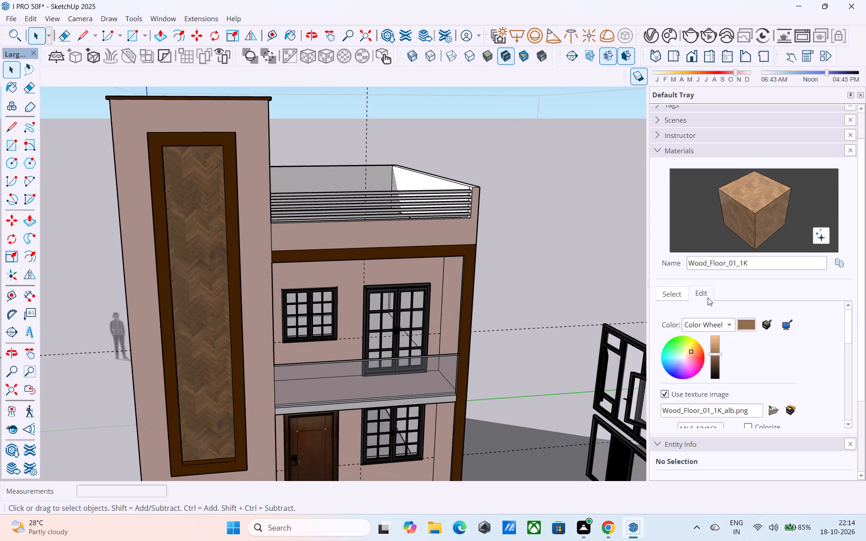
drag(714, 352, 715, 343)
drag(715, 343, 717, 344)
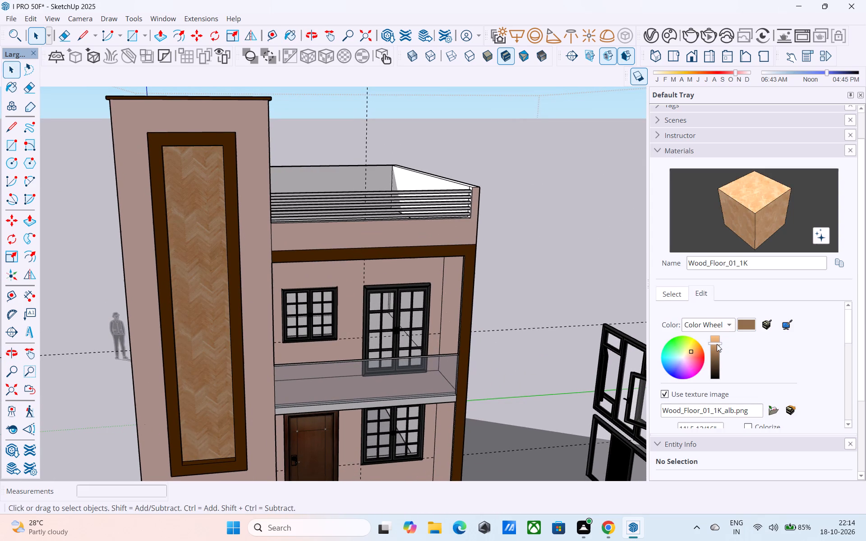
drag(717, 344, 717, 345)
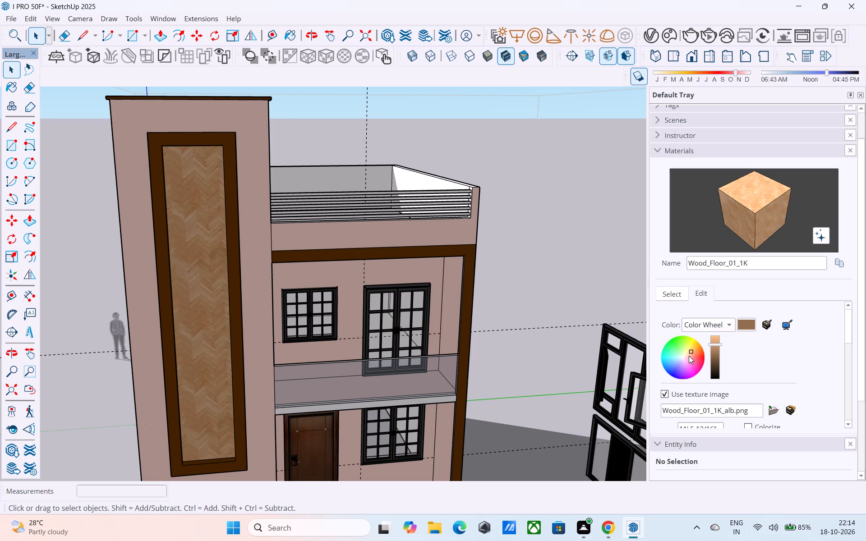
click(688, 353)
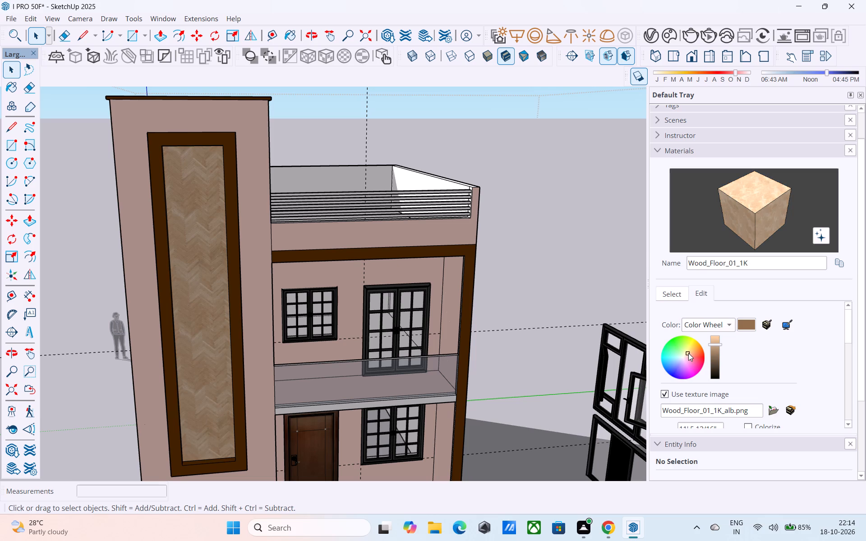
click(693, 350)
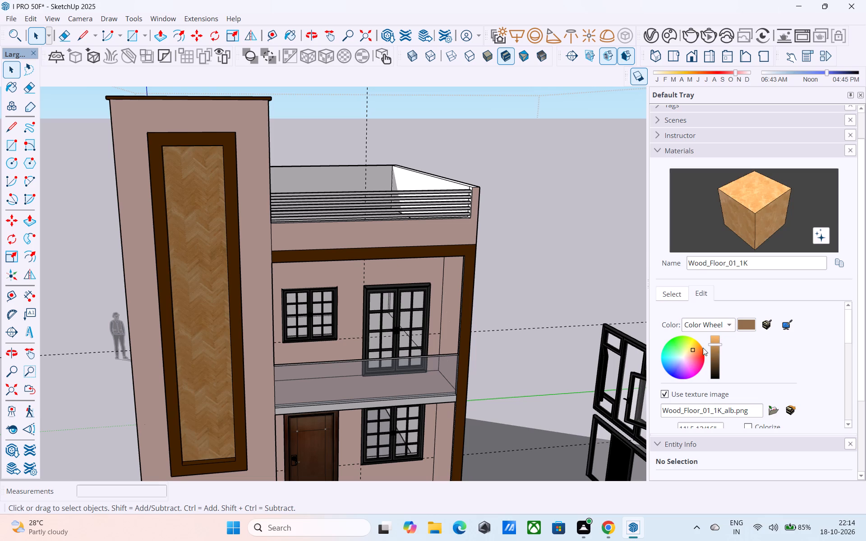
click(714, 344)
Save the model.
middle_drag(576, 357, 514, 319)
scroll(516, 314, down, 6)
key(space)
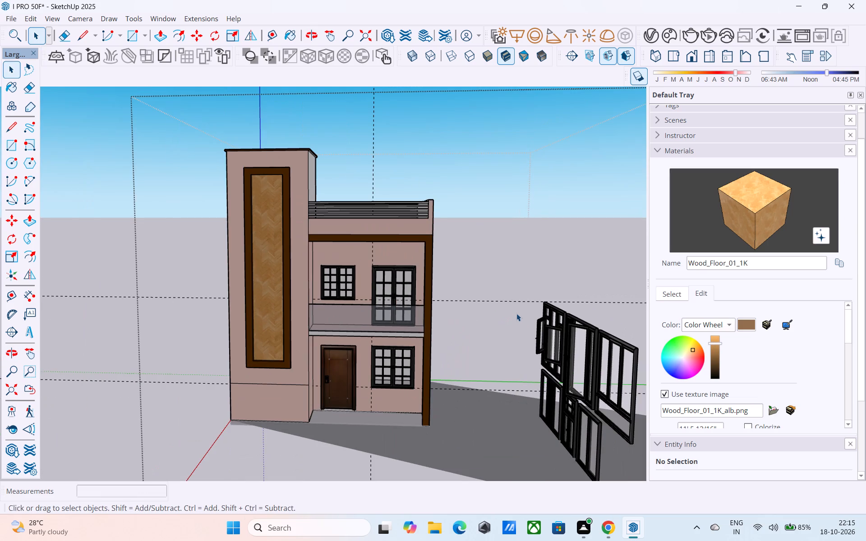
shift+middle_drag(516, 313, 510, 315)
key(ctrl+s)
click(409, 338)
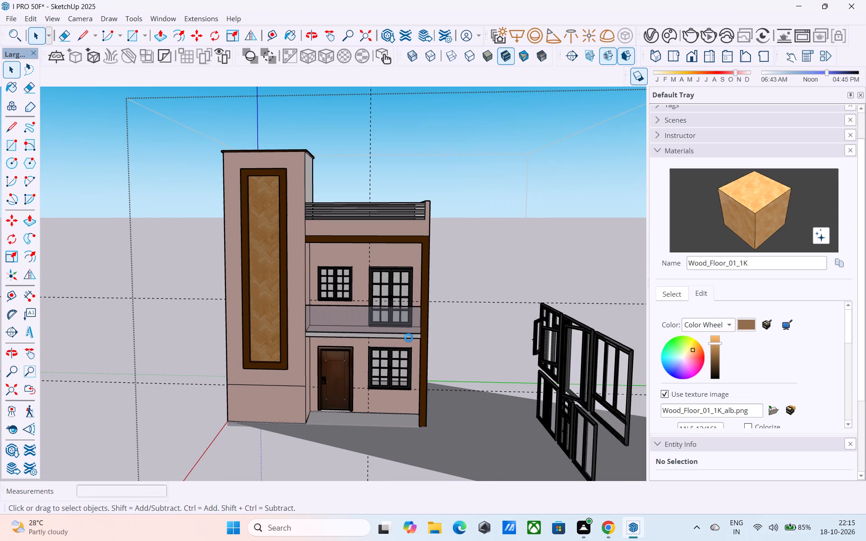
key(ctrl+s)
Paint the tower's side face above the roof terrace with B01_Ivory_Dust from the Solid Colors collection.
middle_drag(384, 318, 277, 356)
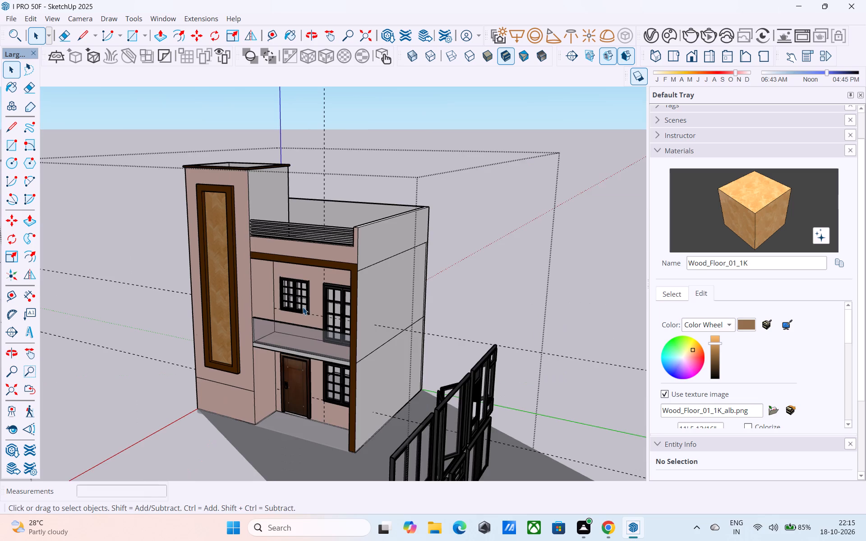
middle_drag(303, 310, 281, 356)
middle_drag(246, 229, 245, 321)
scroll(246, 232, down, 1)
scroll(249, 305, up, 4)
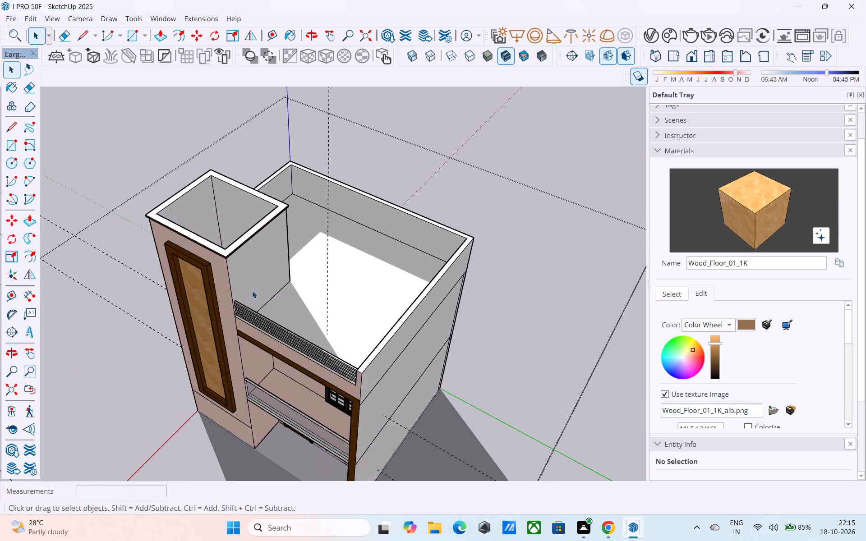
scroll(252, 291, up, 2)
click(250, 284)
click(672, 293)
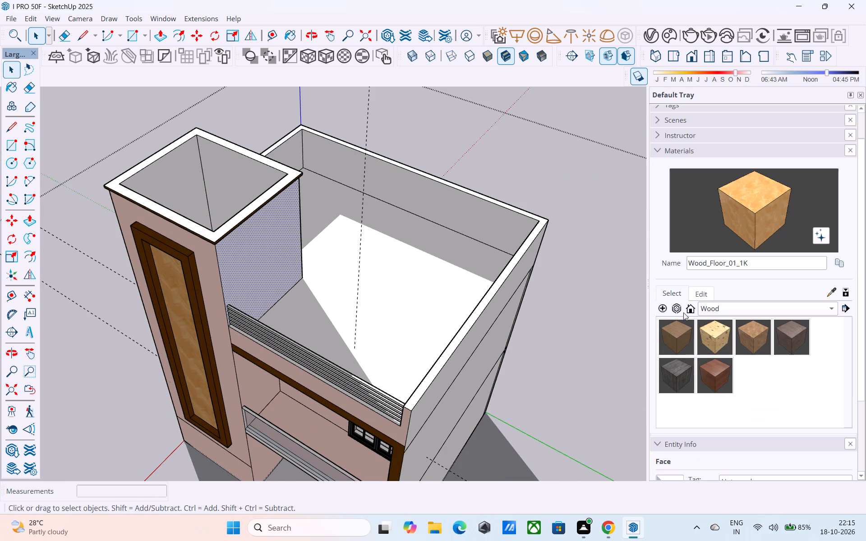
click(729, 309)
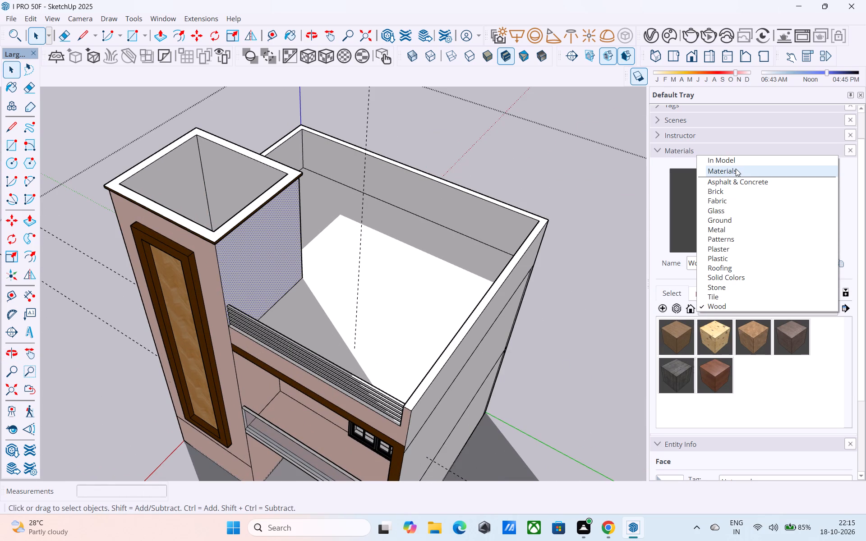
drag(736, 168, 734, 161)
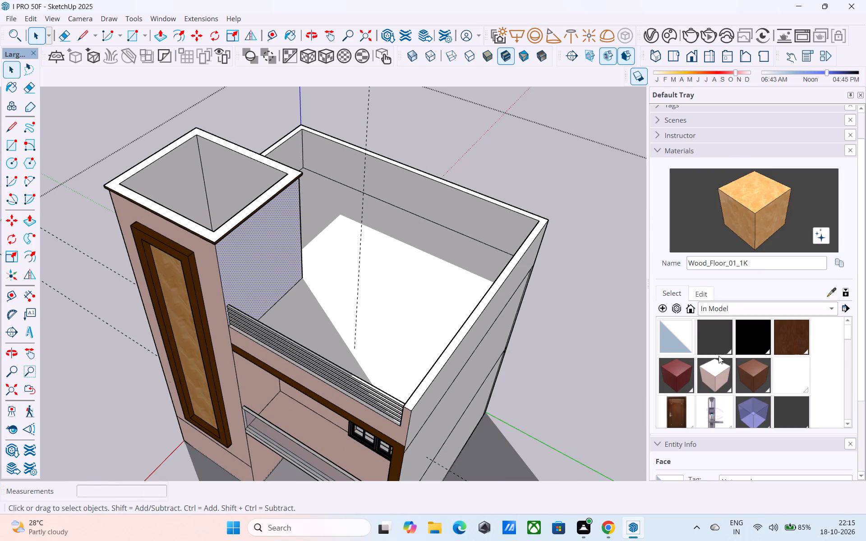
scroll(719, 356, down, 5)
click(722, 307)
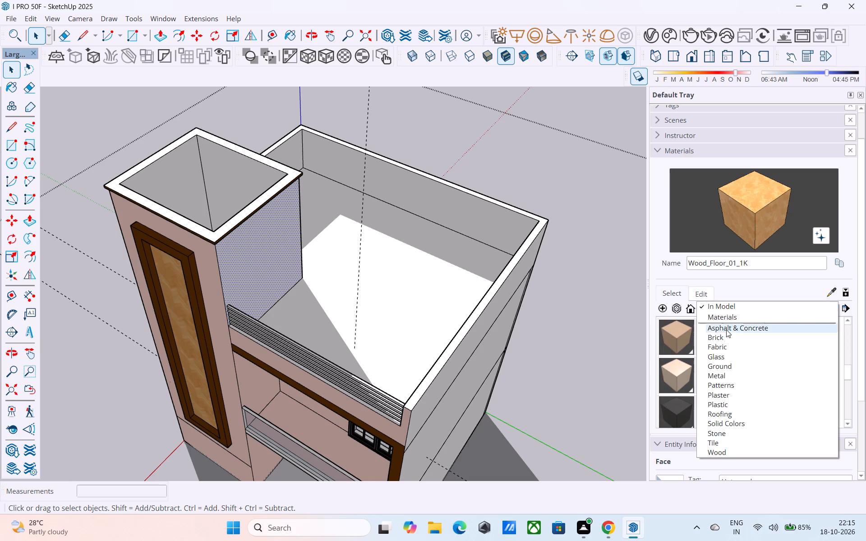
click(728, 427)
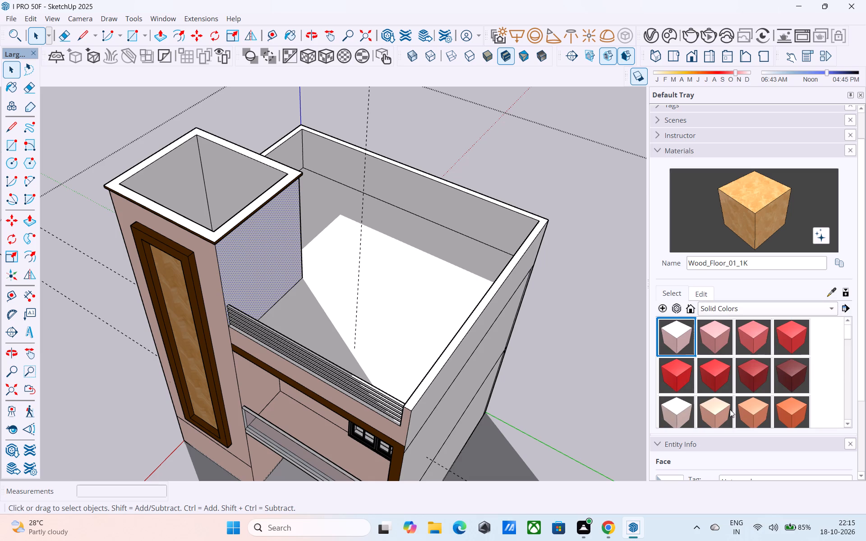
scroll(719, 401, down, 2)
click(685, 374)
click(243, 250)
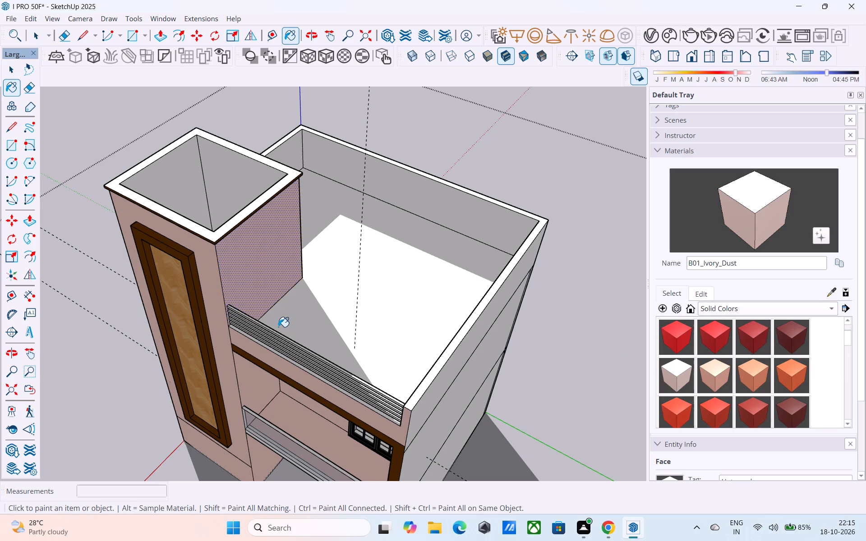
key(space)
Erase the floor-level, parapet and tower dividing edges on the outer side wall next to the tower.
middle_drag(280, 326, 414, 179)
scroll(414, 179, down, 2)
middle_drag(414, 179, 319, 316)
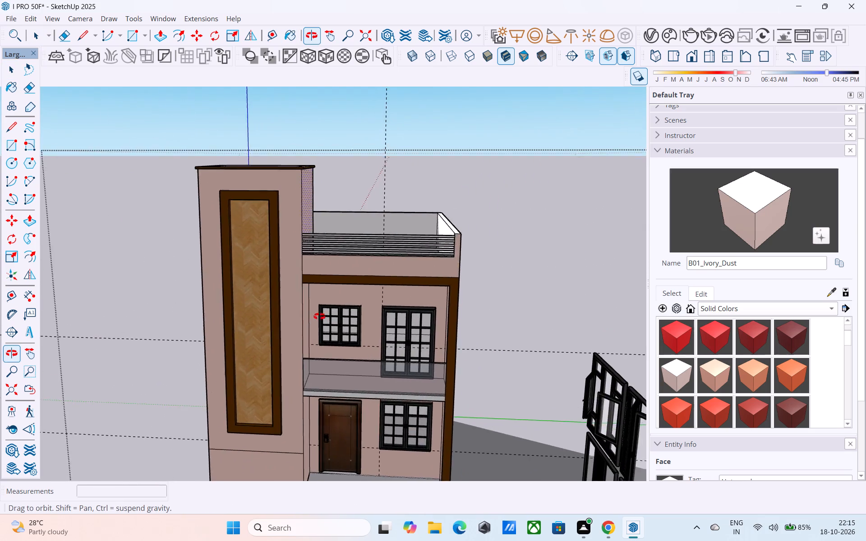
middle_drag(319, 316, 478, 270)
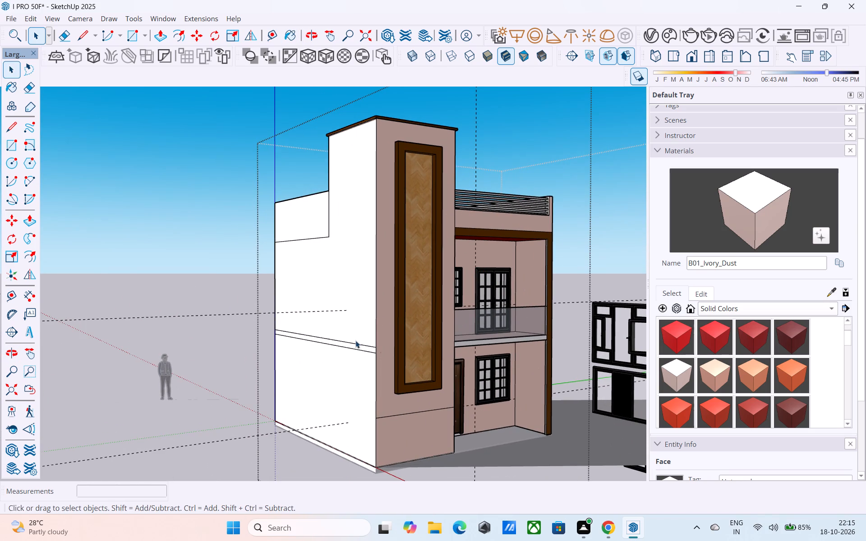
scroll(355, 340, up, 2)
key(e)
drag(355, 340, 355, 360)
drag(291, 214, 294, 227)
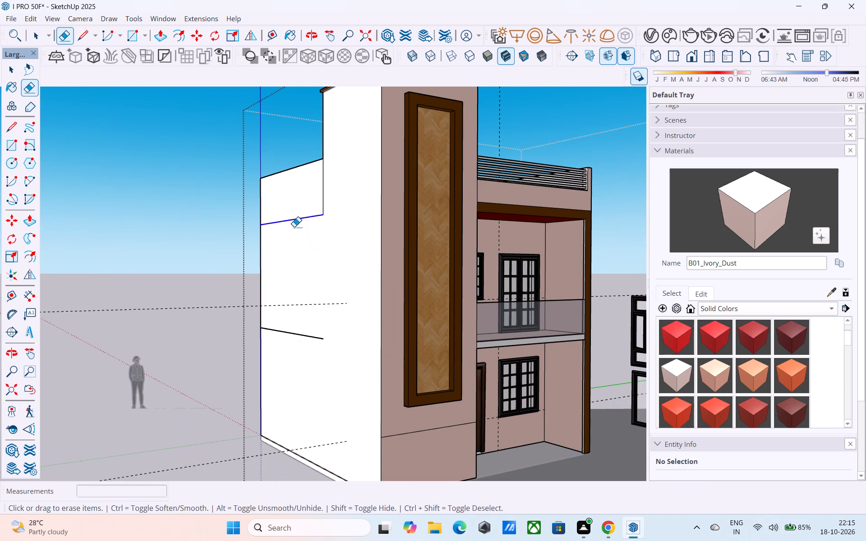
drag(294, 227, 294, 228)
click(323, 211)
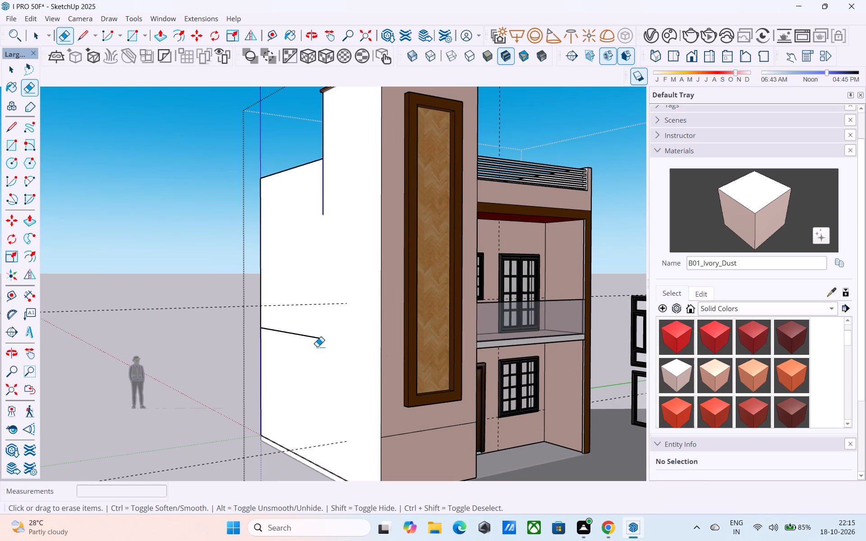
drag(317, 338, 318, 353)
Paint the merged tower-side outer wall with B01_Ivory_Dust.
scroll(198, 285, down, 4)
scroll(292, 313, down, 4)
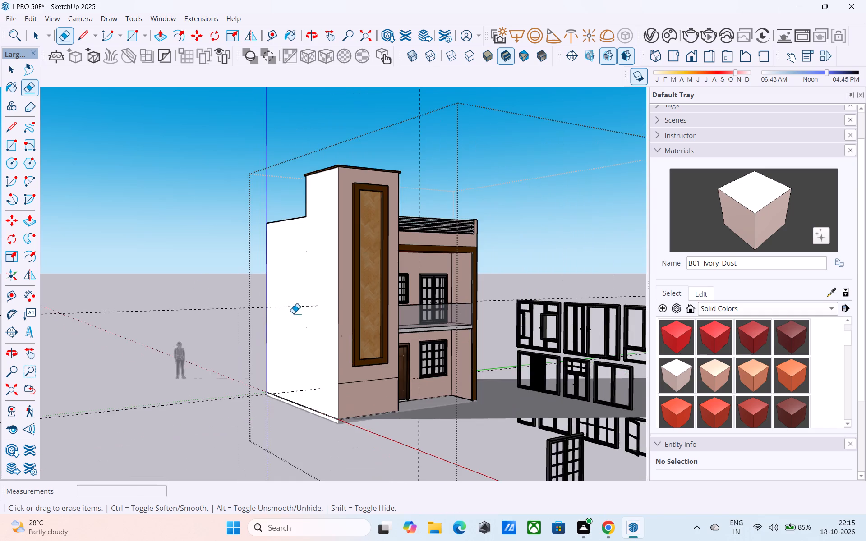
middle_drag(303, 341, 271, 358)
key(space)
click(754, 199)
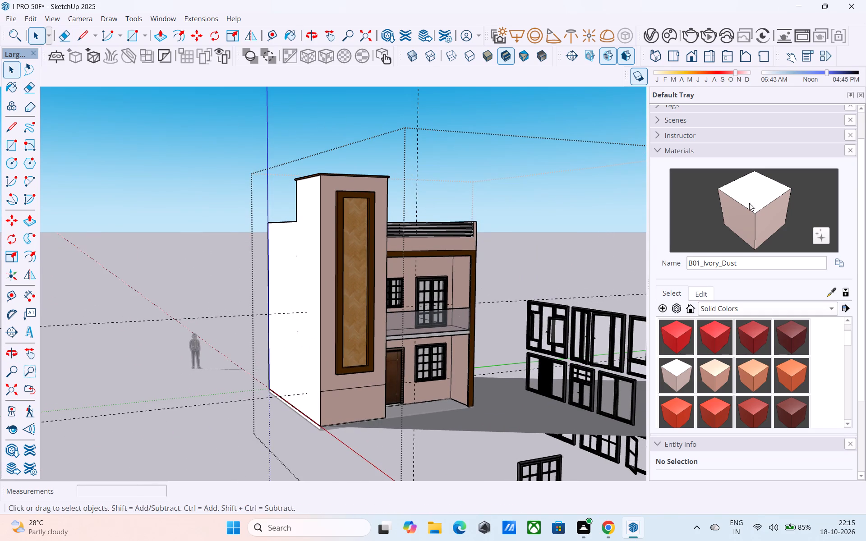
click(308, 285)
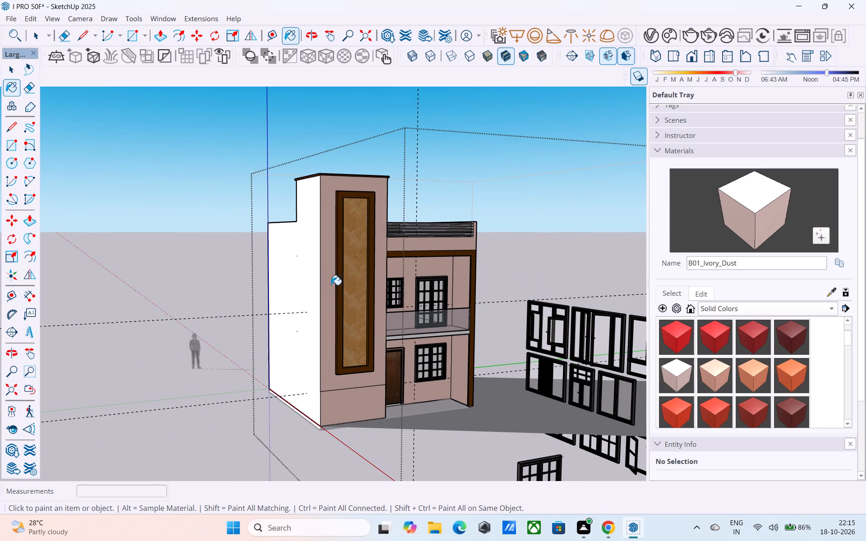
Paint the upper-storey section of the opposite side wall, beside the brown column, with B01_Ivory_Dust.
middle_drag(331, 285, 135, 304)
scroll(289, 307, up, 2)
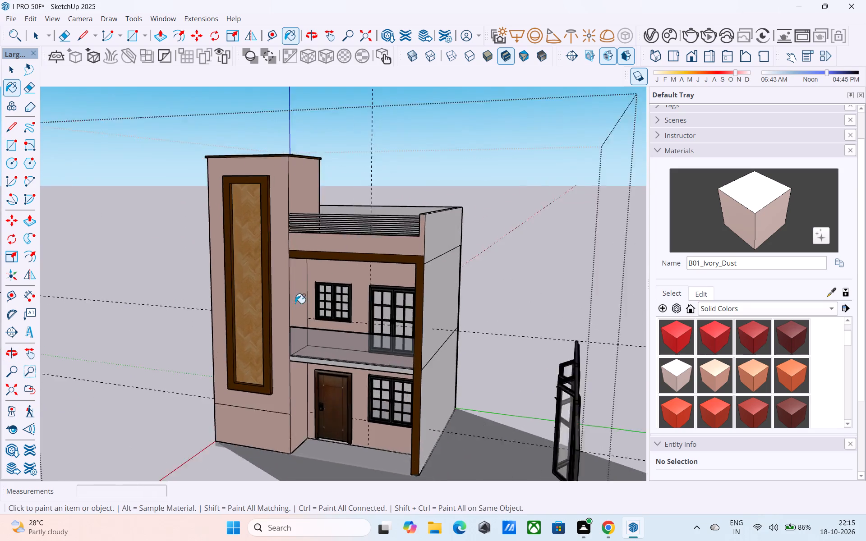
scroll(295, 303, up, 3)
key(space)
middle_drag(394, 298, 258, 293)
click(295, 306)
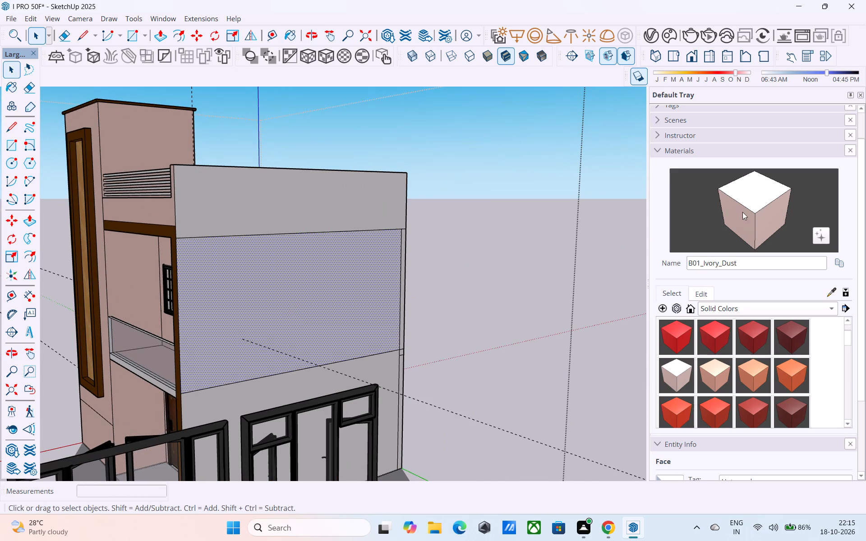
click(755, 205)
click(295, 318)
key(space)
Paint the parapet and ground-floor sections of the same side wall with B01_Ivory_Dust.
middle_drag(304, 312, 357, 306)
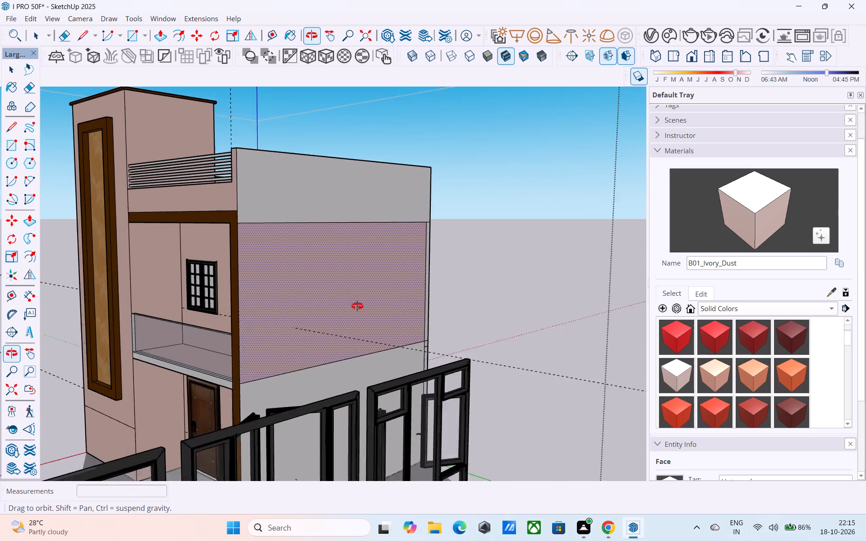
middle_drag(357, 306, 390, 310)
click(428, 222)
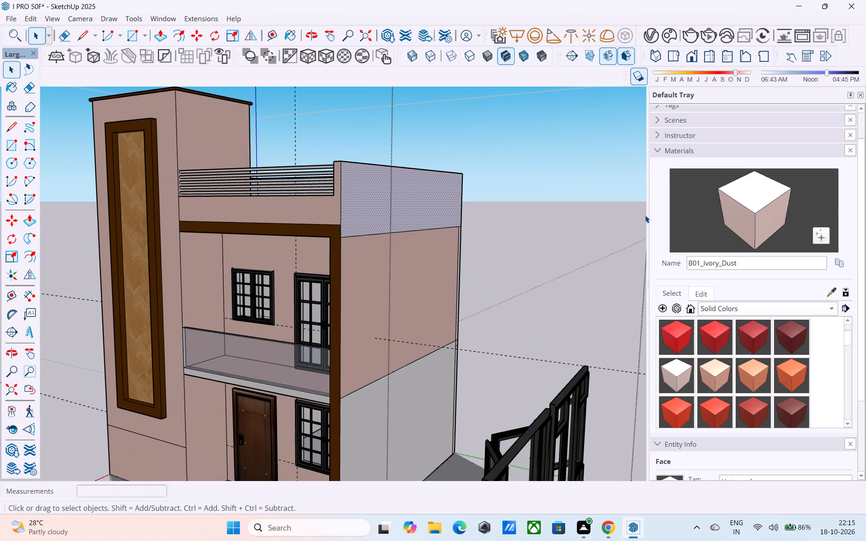
click(767, 207)
click(392, 198)
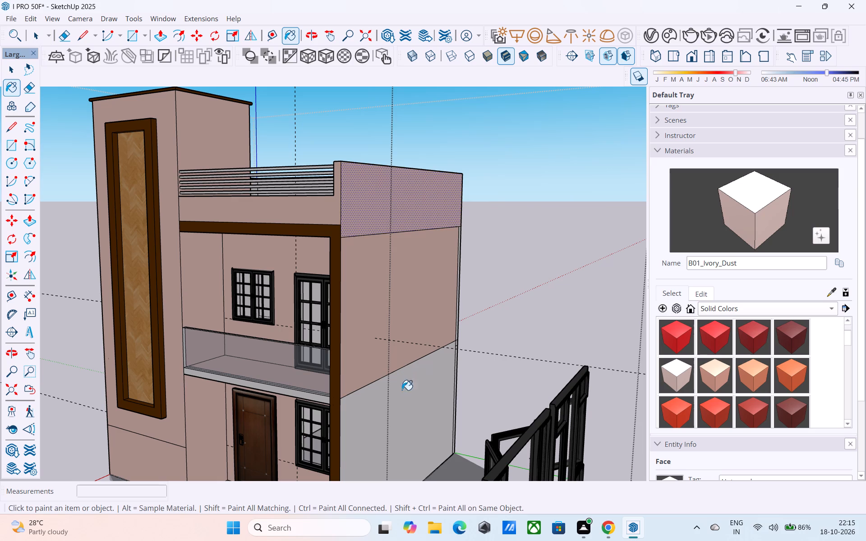
click(388, 409)
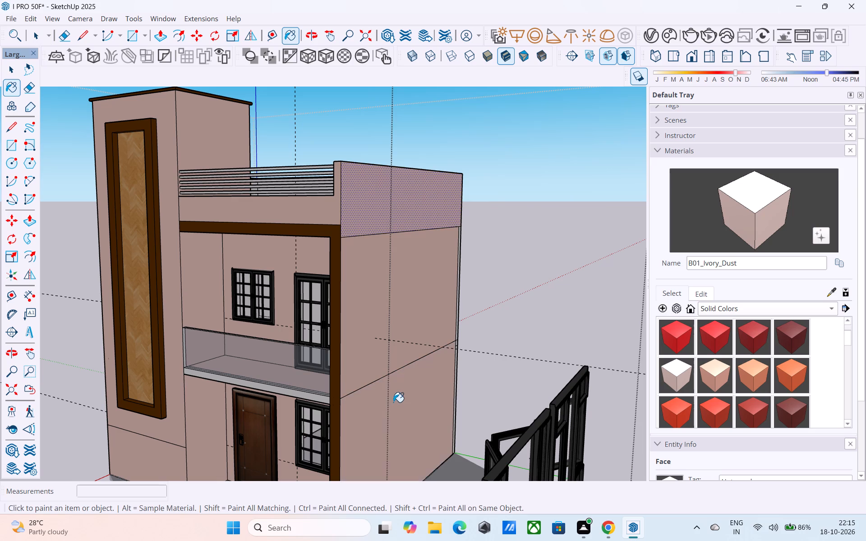
Erase the vertical strip edges and the small floor-slab end edges at the rear corner of the painted side wall.
scroll(403, 387, down, 5)
middle_drag(403, 387, 109, 367)
scroll(212, 313, up, 3)
middle_drag(228, 305, 184, 353)
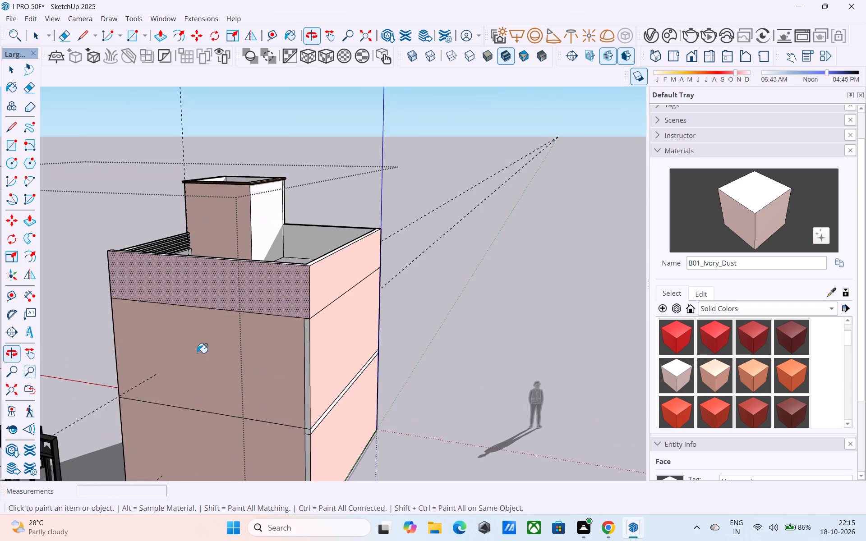
scroll(305, 351, up, 8)
key(e)
drag(306, 346, 301, 341)
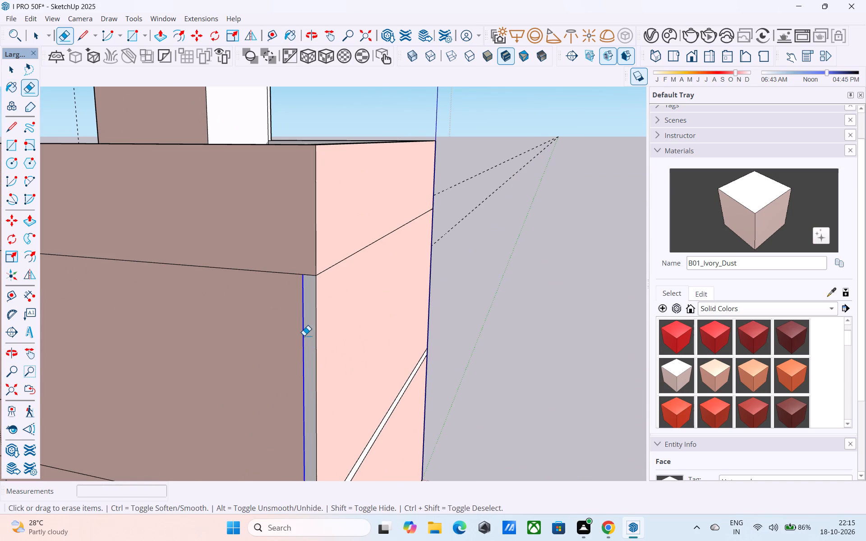
middle_drag(295, 375, 295, 55)
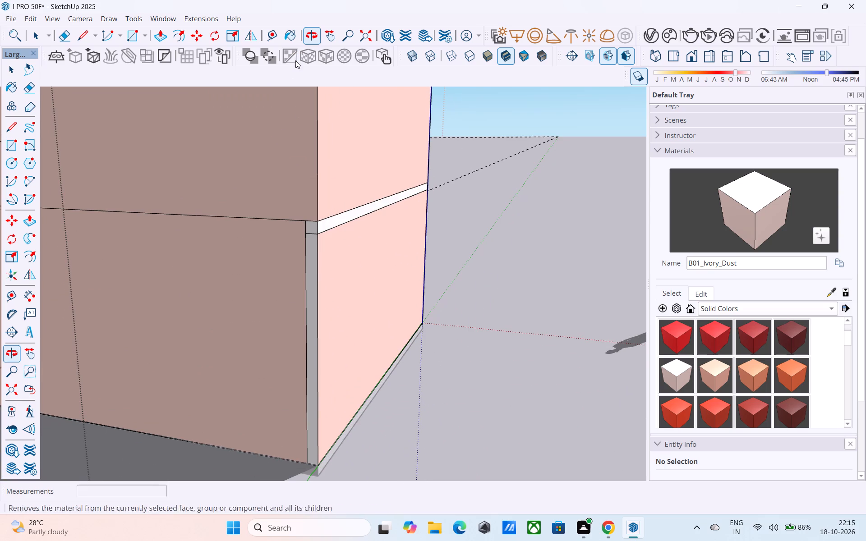
drag(309, 267, 296, 263)
scroll(315, 233, up, 2)
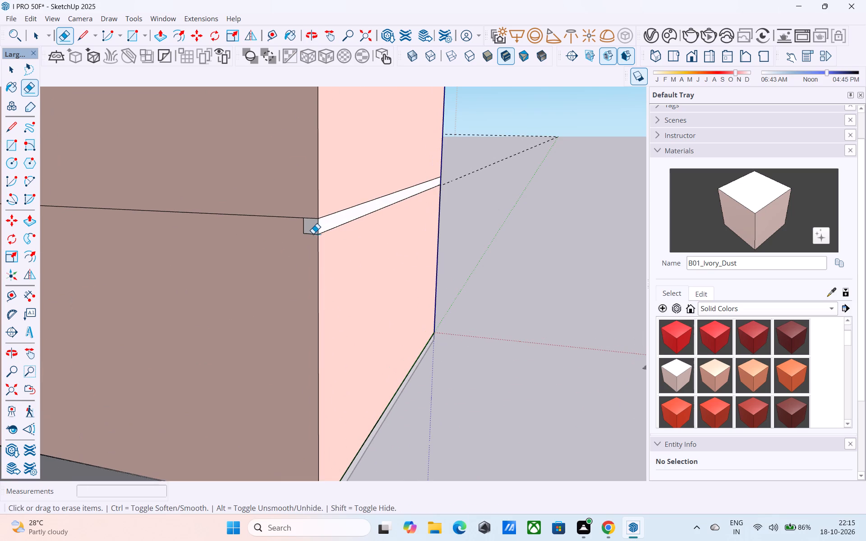
drag(310, 234, 300, 237)
drag(306, 229, 301, 228)
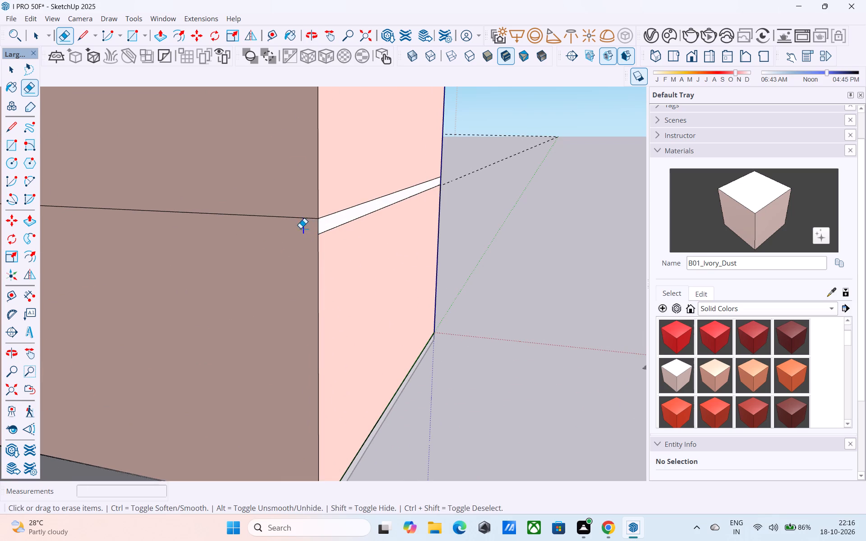
Erase the lower floor-slab edge on the rear wall, including its leftover segments near the far corner.
drag(334, 229, 336, 235)
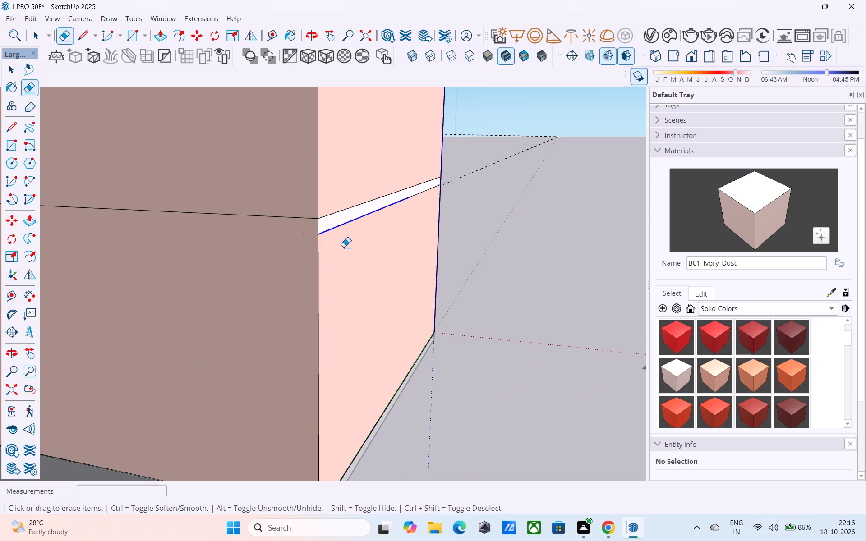
drag(436, 190, 434, 202)
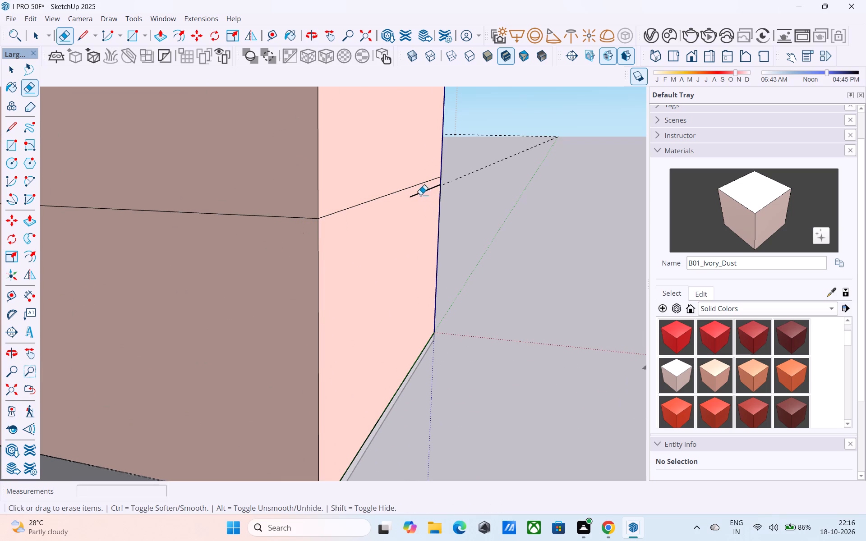
drag(420, 193, 425, 209)
drag(415, 196, 410, 198)
Draw a rectangle about 1' 1" high and 12' 9" wide across the bottom of the front balcony glass, down to the slab.
scroll(399, 256, down, 11)
middle_drag(342, 282, 451, 265)
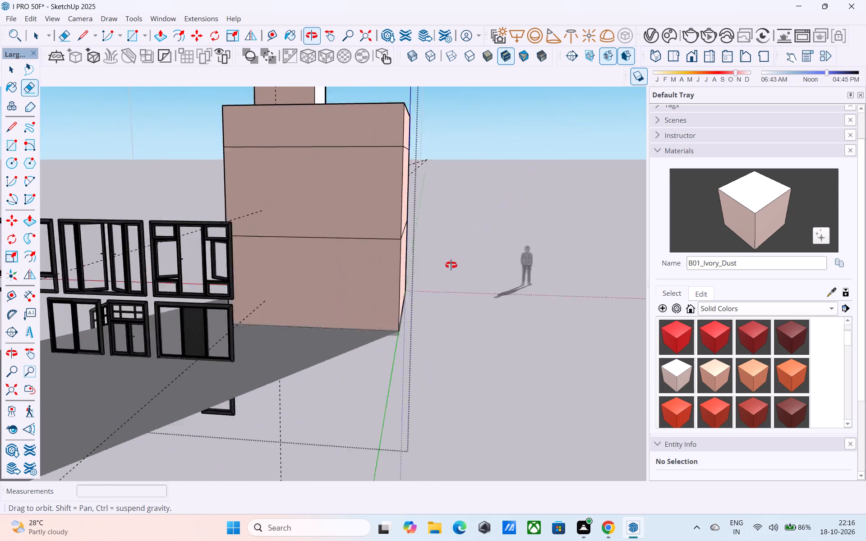
middle_drag(451, 265, 616, 269)
middle_drag(456, 269, 624, 262)
middle_drag(443, 237, 416, 304)
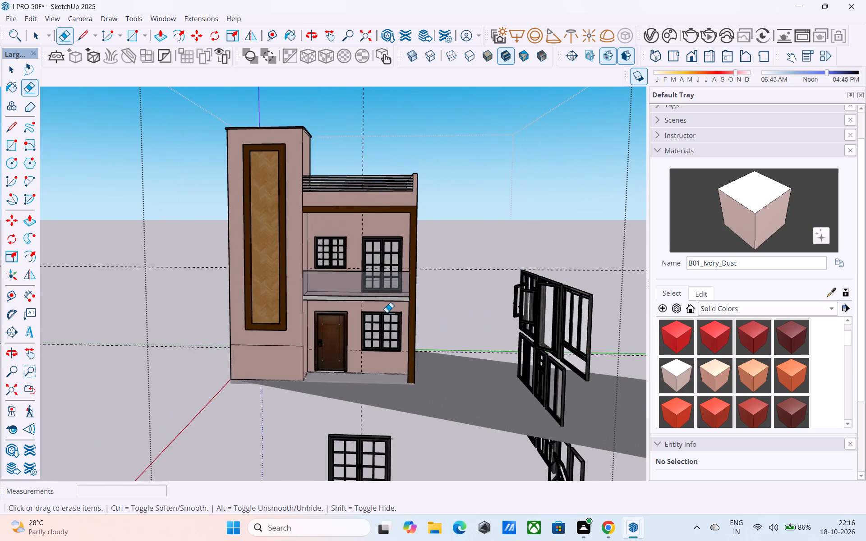
scroll(387, 312, up, 6)
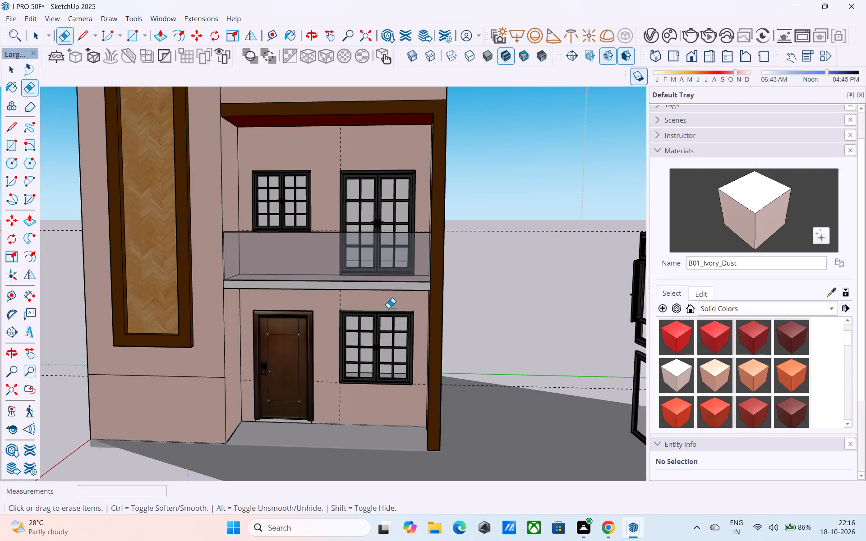
scroll(323, 321, up, 3)
scroll(305, 309, down, 2)
middle_drag(305, 308, 287, 307)
key(space)
shift+middle_drag(286, 307, 312, 329)
scroll(277, 305, up, 3)
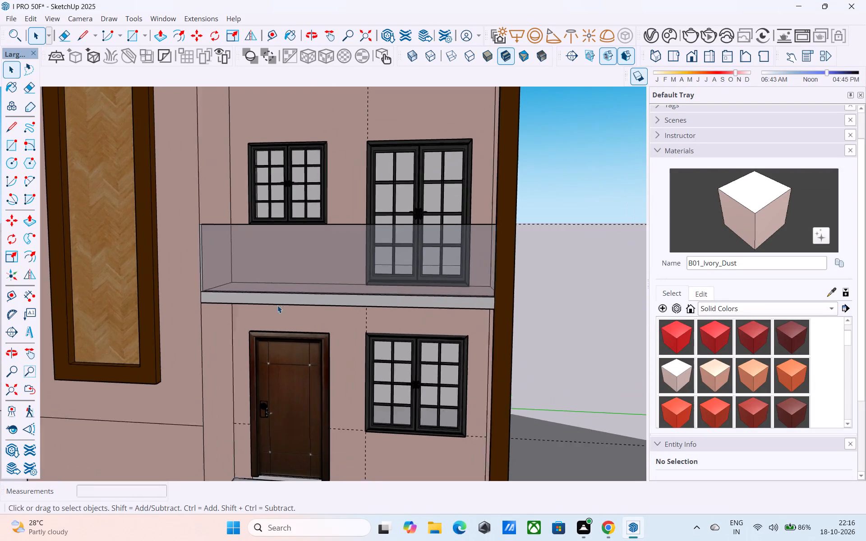
scroll(277, 305, up, 1)
middle_drag(243, 298, 251, 294)
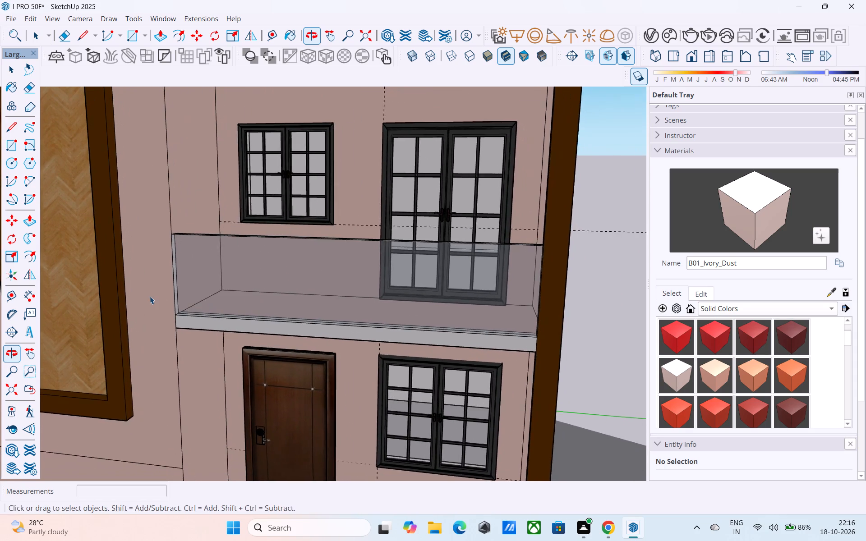
scroll(150, 296, up, 2)
shift+middle_drag(195, 286, 209, 284)
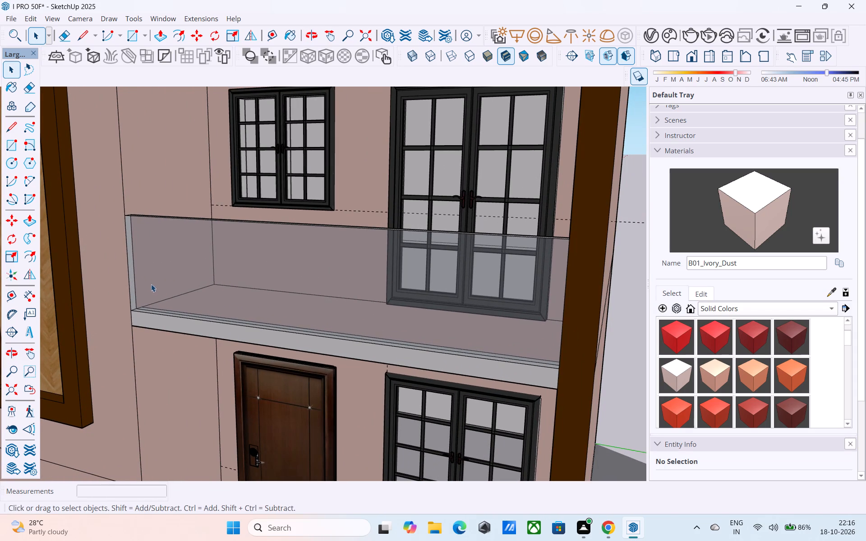
key(r)
click(130, 277)
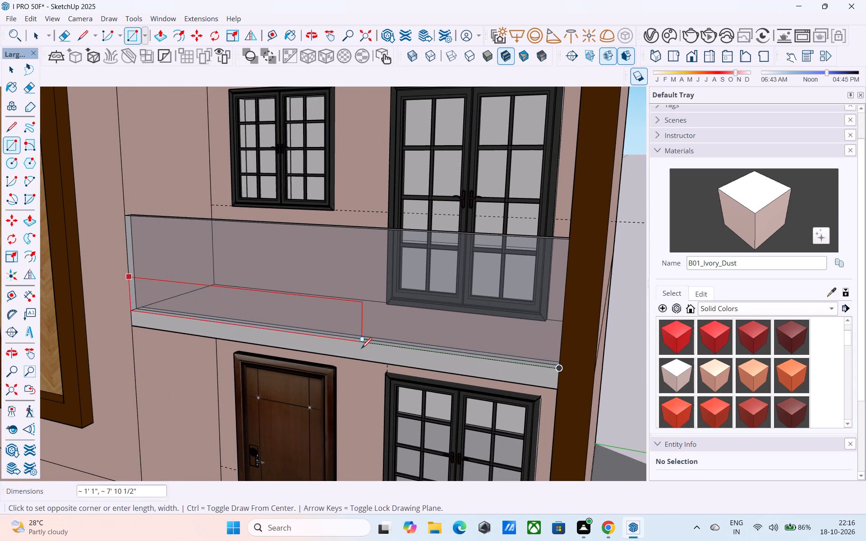
middle_drag(362, 349, 476, 330)
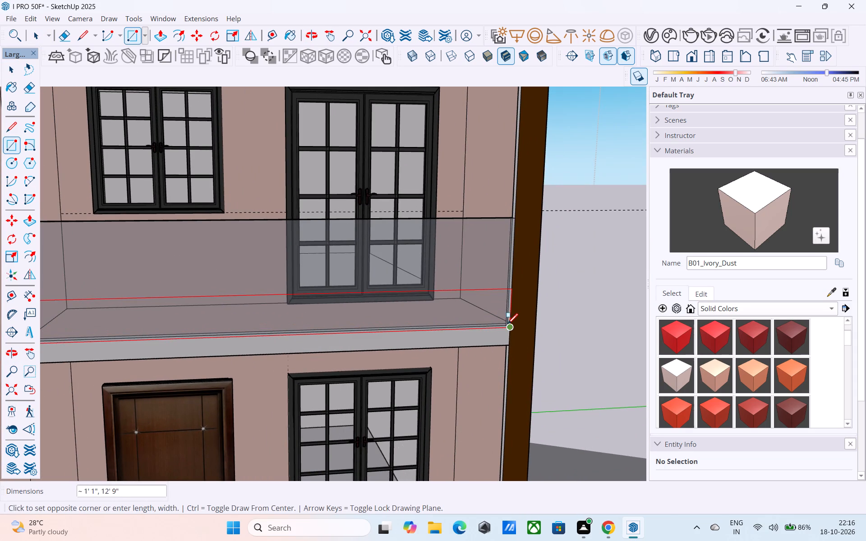
click(508, 326)
Paint the new balcony band and the slab front below it with B01_Ivory_Dust, and erase the line dividing them.
click(755, 206)
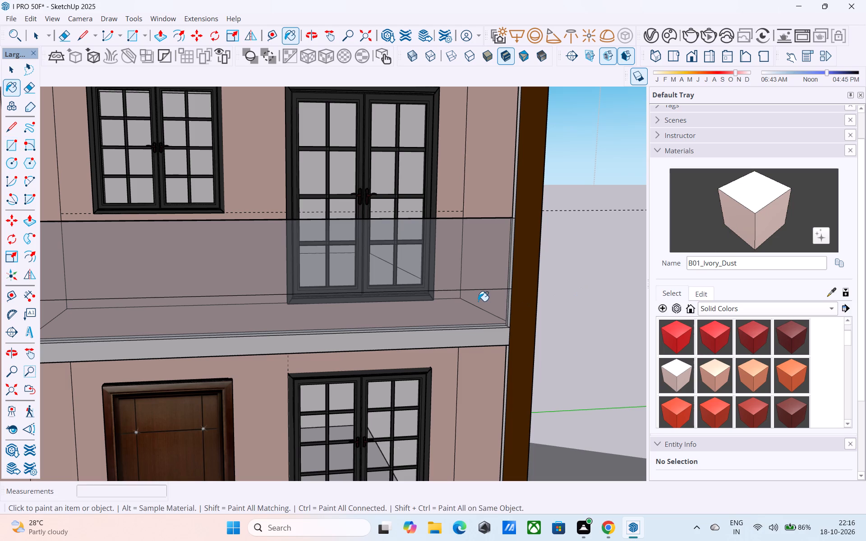
click(478, 301)
click(461, 343)
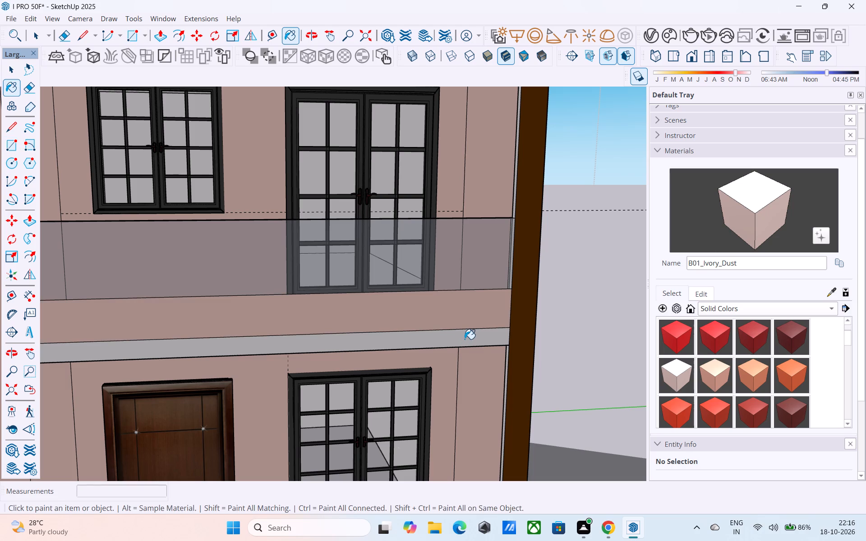
key(e)
click(430, 330)
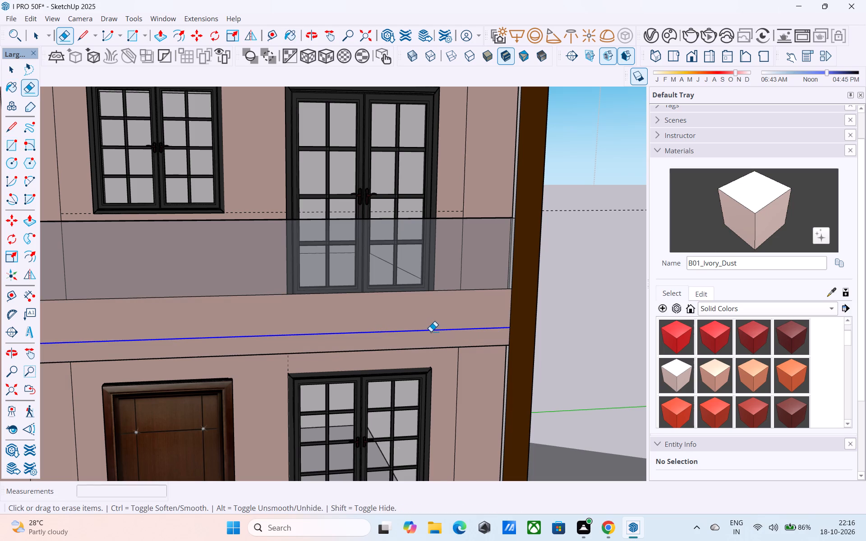
Examine the balcony band and the whole front of the building from above, below and straight on.
scroll(436, 301, down, 1)
middle_drag(436, 301, 437, 442)
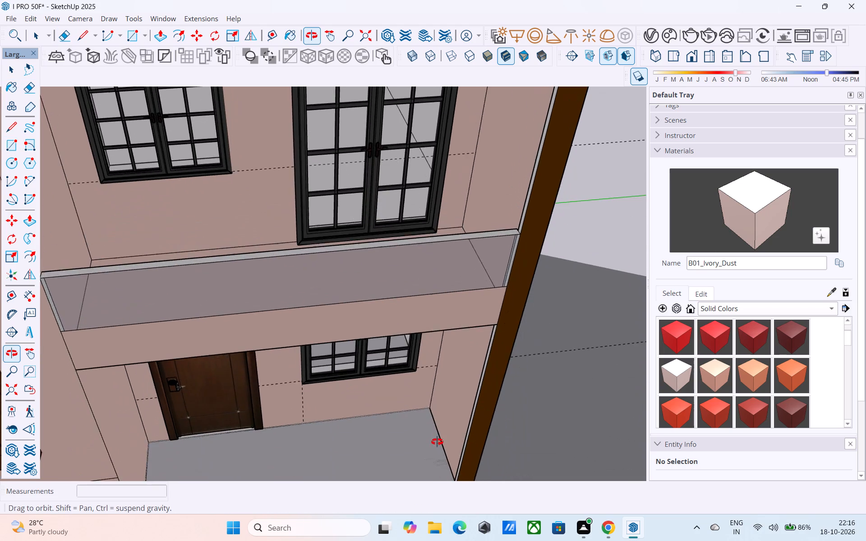
middle_drag(437, 442, 421, 215)
scroll(422, 214, up, 1)
scroll(426, 199, down, 10)
middle_drag(400, 231, 380, 310)
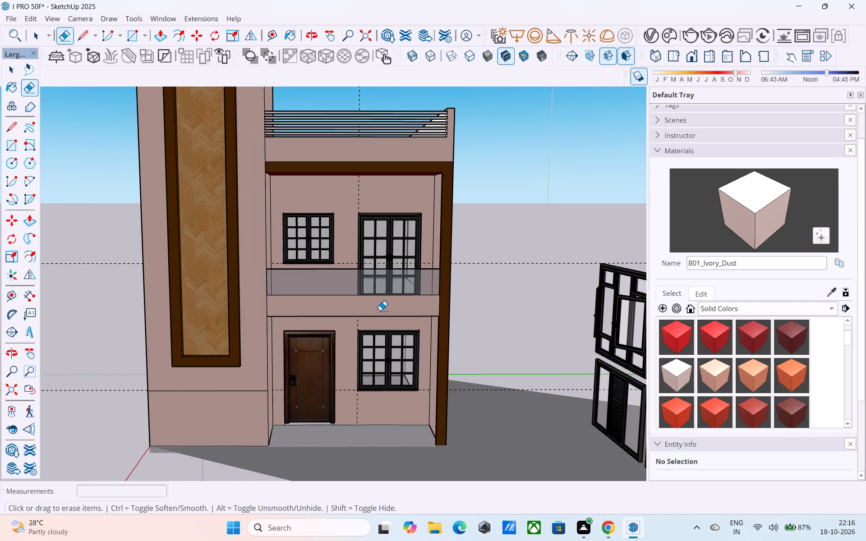
scroll(380, 311, down, 3)
key(space)
middle_drag(380, 311, 382, 395)
middle_drag(380, 397, 379, 394)
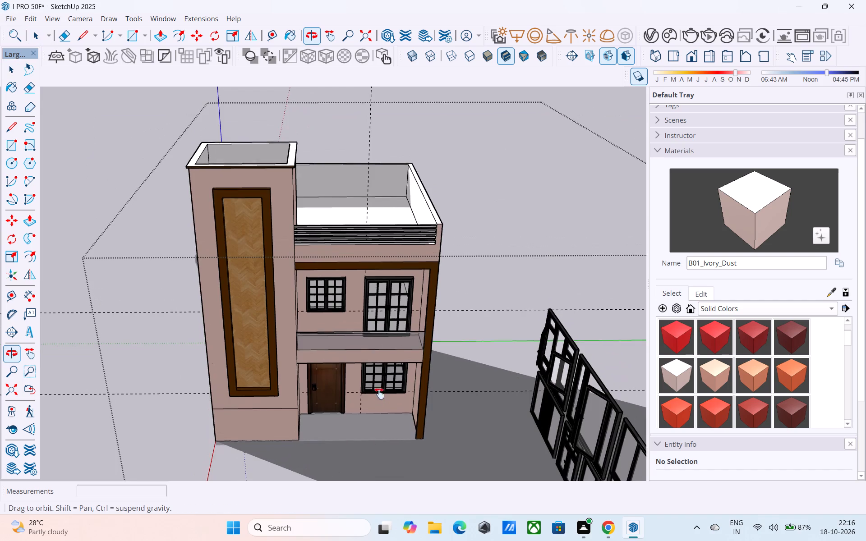
middle_drag(379, 394, 378, 314)
Copy the outer vertical edge of the tower's ground-level front section 6" inward along the tower front.
shift+middle_drag(307, 346, 391, 332)
scroll(304, 358, up, 6)
click(283, 314)
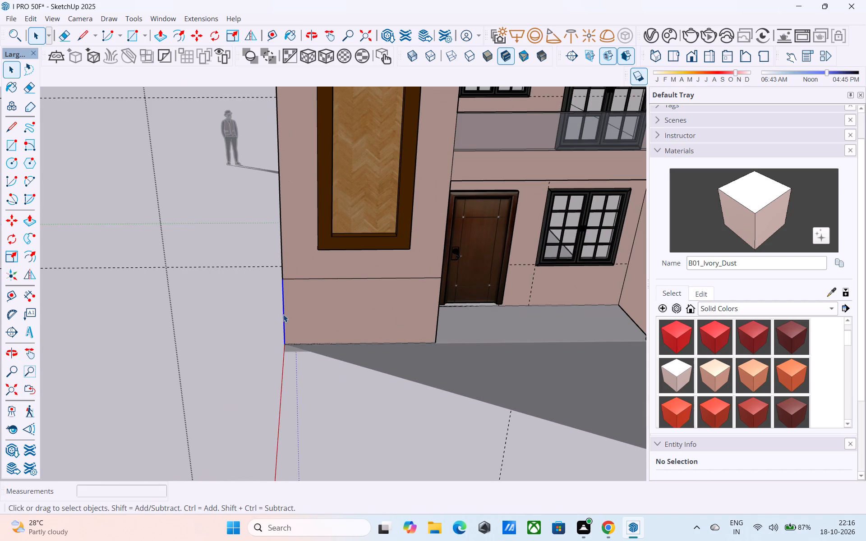
key(m)
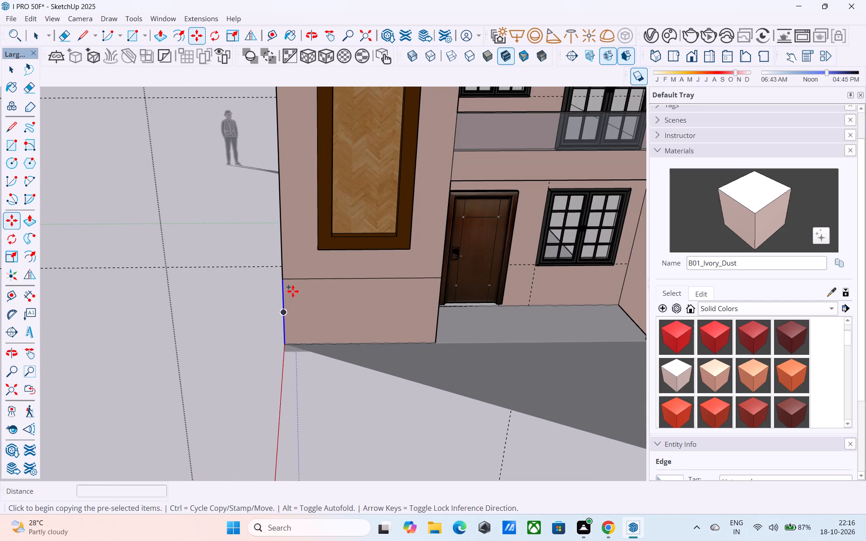
click(285, 278)
scroll(298, 281, up, 3)
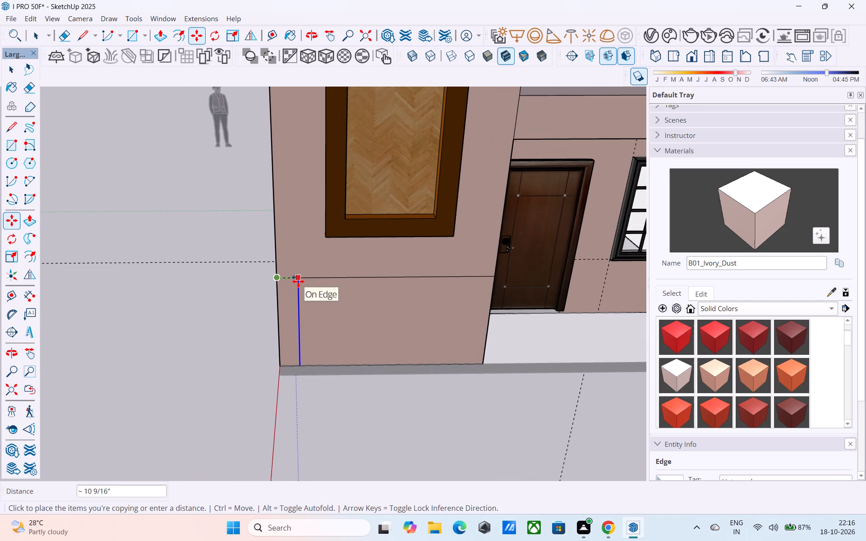
text(6")
key(Return)
key(space)
Turn off the shadows and extrude the narrow 6" strip at the tower base 3' forward as a low boundary wall.
click(285, 302)
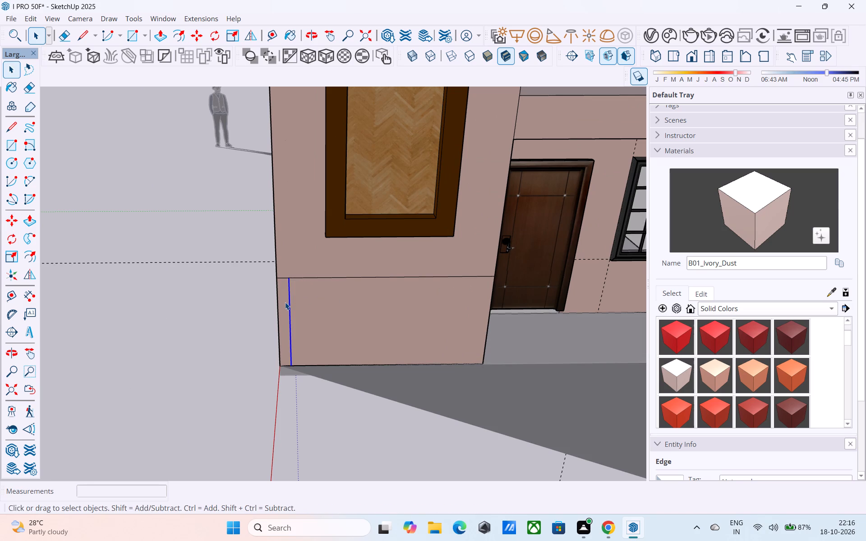
click(644, 77)
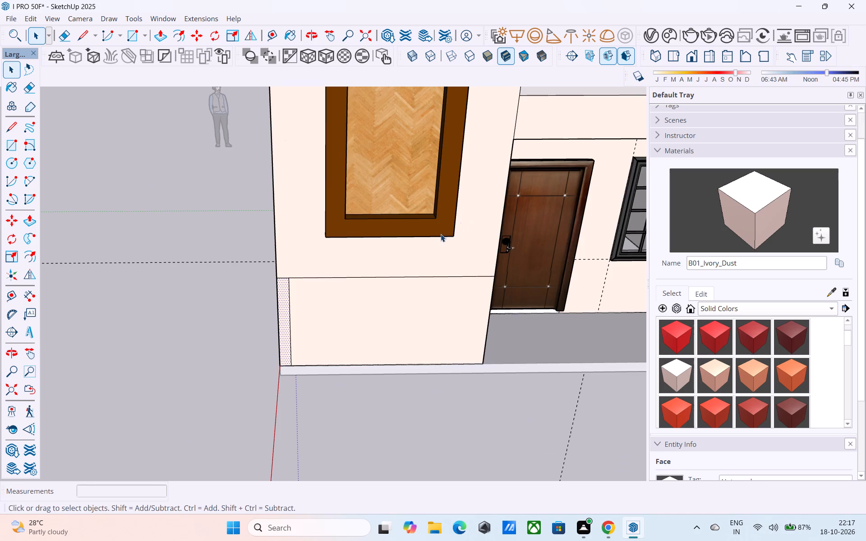
key(p)
click(283, 326)
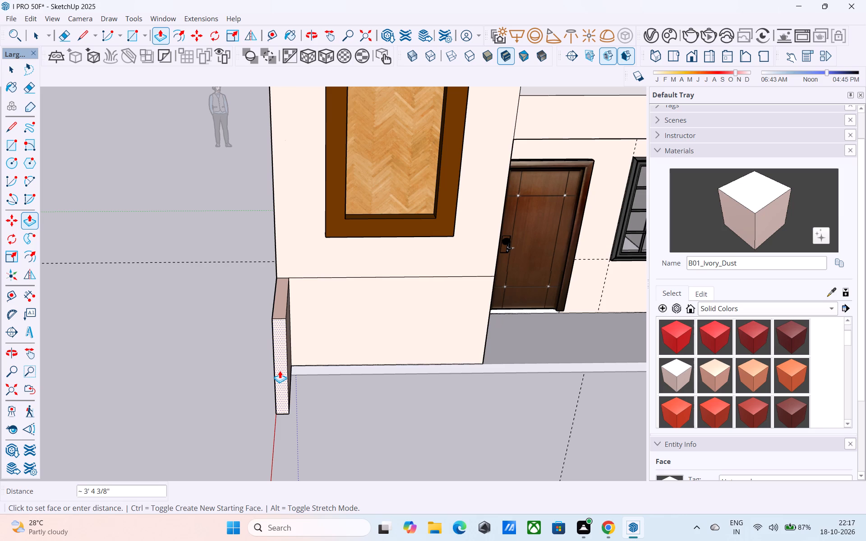
scroll(284, 363, down, 2)
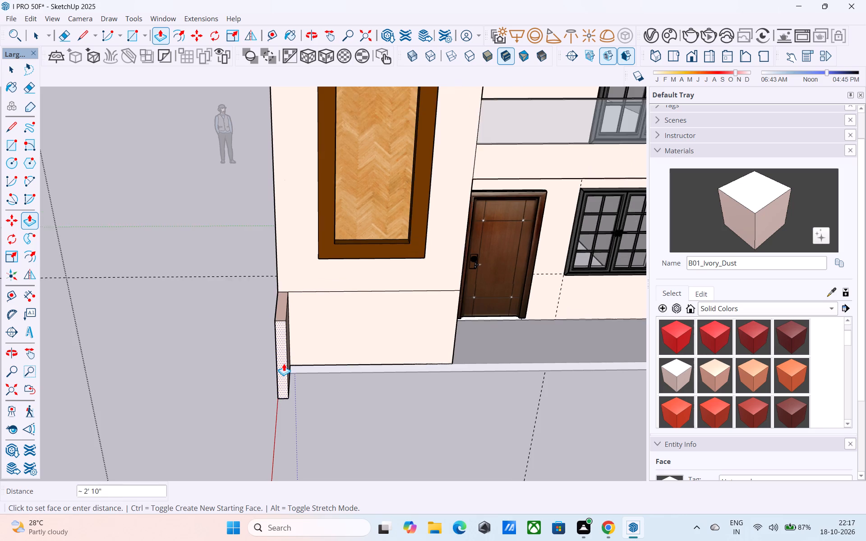
middle_drag(284, 363, 203, 304)
scroll(203, 305, down, 4)
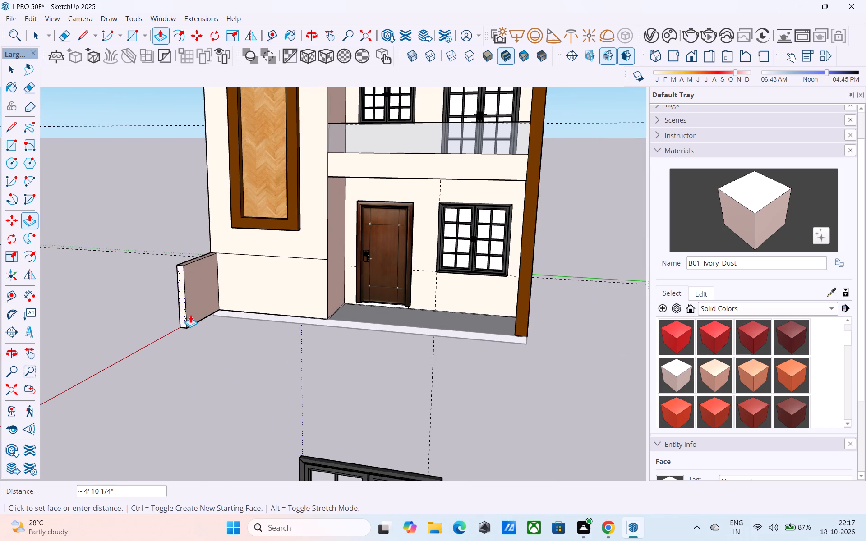
middle_drag(189, 316, 219, 335)
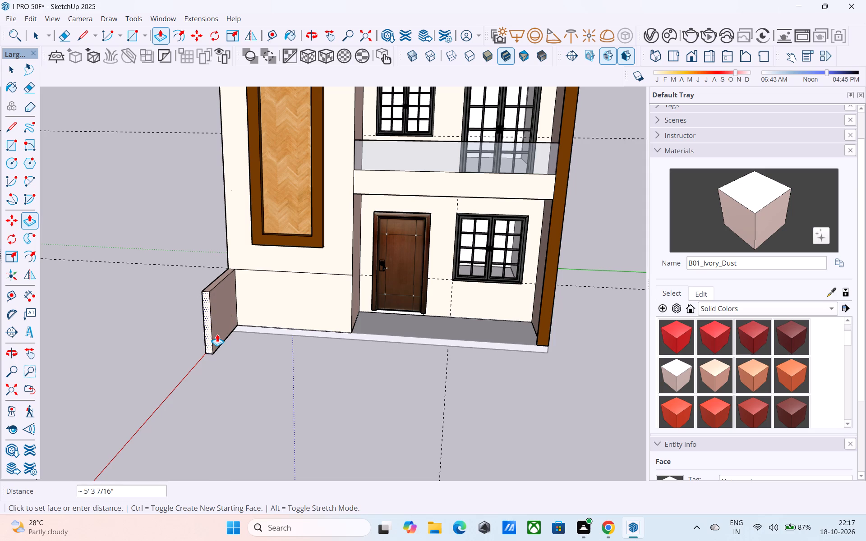
text(3')
key(Return)
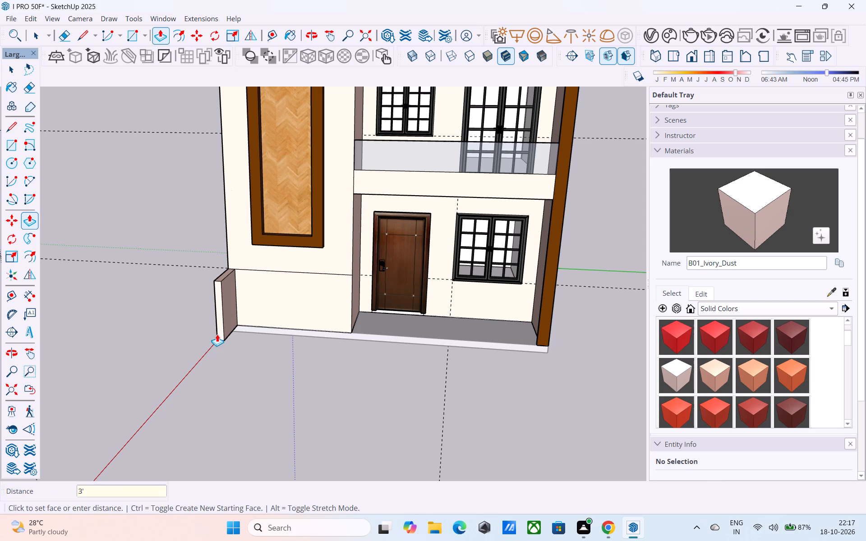
Copy the front vertical edge of the new low wall a short distance back along its inner face.
scroll(462, 291, down, 2)
middle_drag(461, 292, 352, 383)
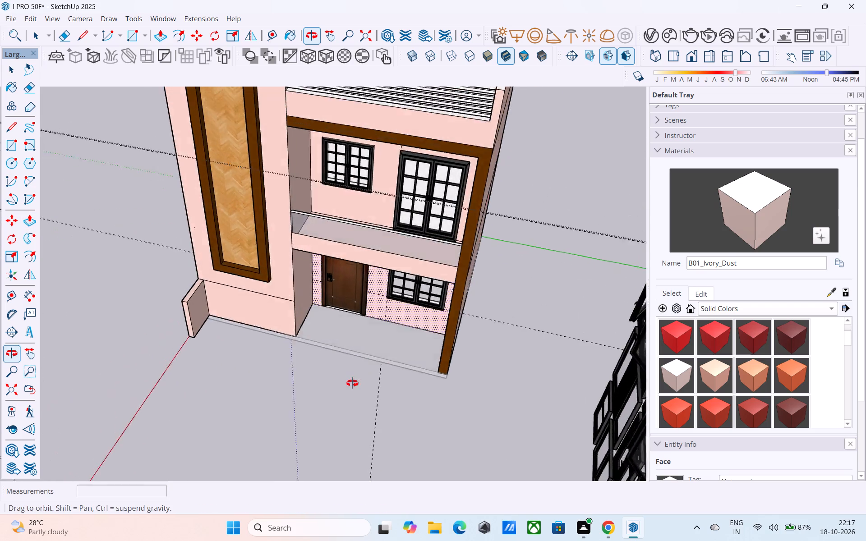
middle_drag(352, 383, 288, 366)
scroll(205, 223, up, 11)
key(space)
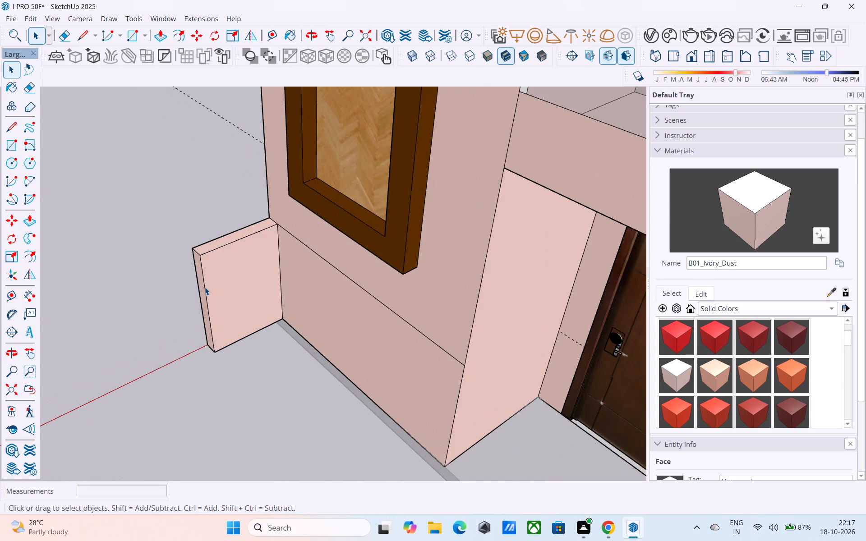
click(205, 287)
key(m)
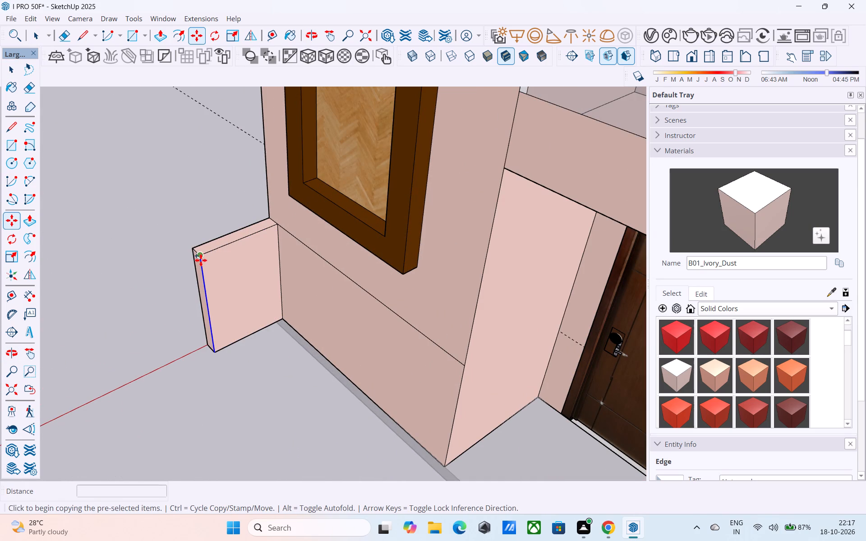
click(202, 254)
click(212, 252)
key(space)
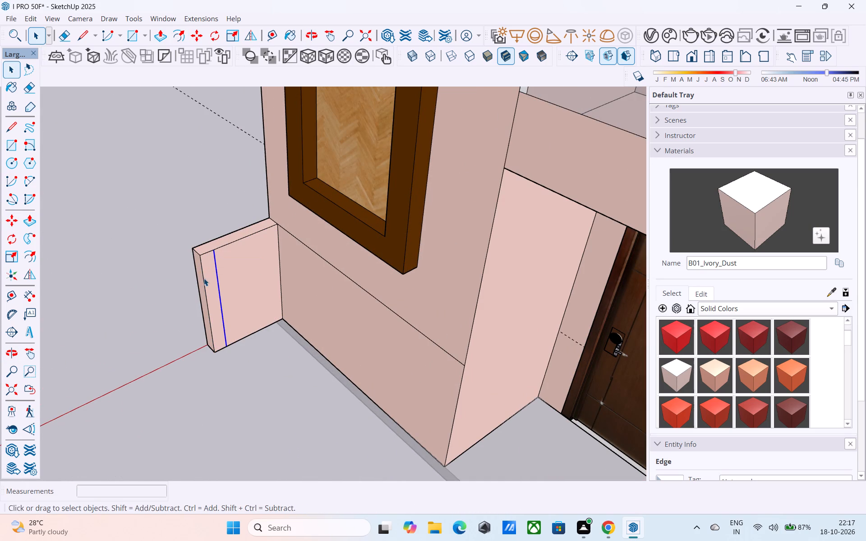
Extrude the narrow strip at the low wall's front end 22' across the building front as the boundary wall.
click(211, 278)
key(p)
click(212, 278)
scroll(239, 298, down, 8)
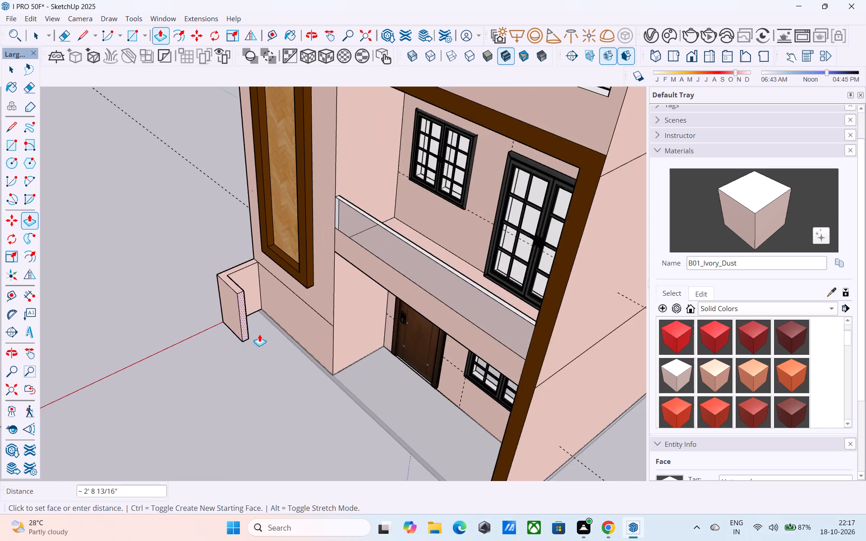
shift+middle_drag(267, 345, 303, 282)
click(522, 337)
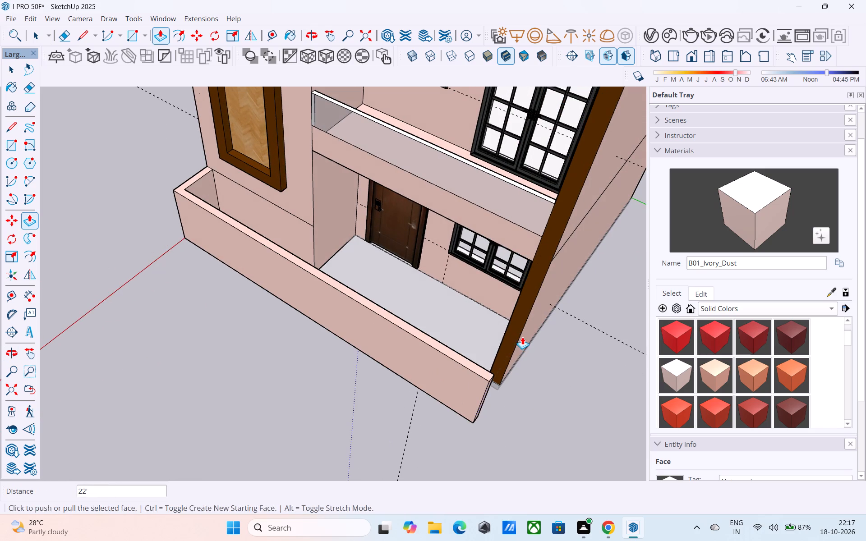
Copy the inner vertical edge at the far end of the front boundary wall a short distance inward.
shift+middle_drag(517, 342, 408, 284)
middle_drag(380, 346, 205, 379)
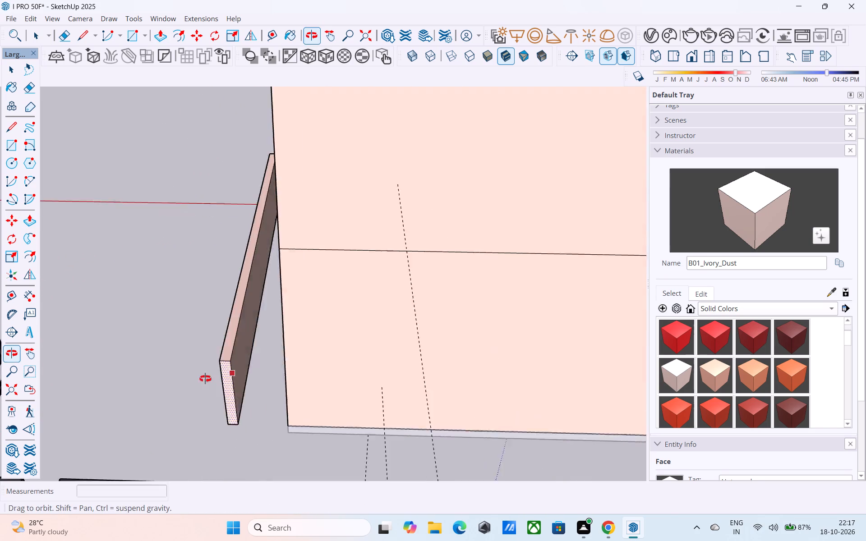
middle_drag(205, 379, 184, 370)
scroll(185, 365, up, 8)
key(space)
click(191, 342)
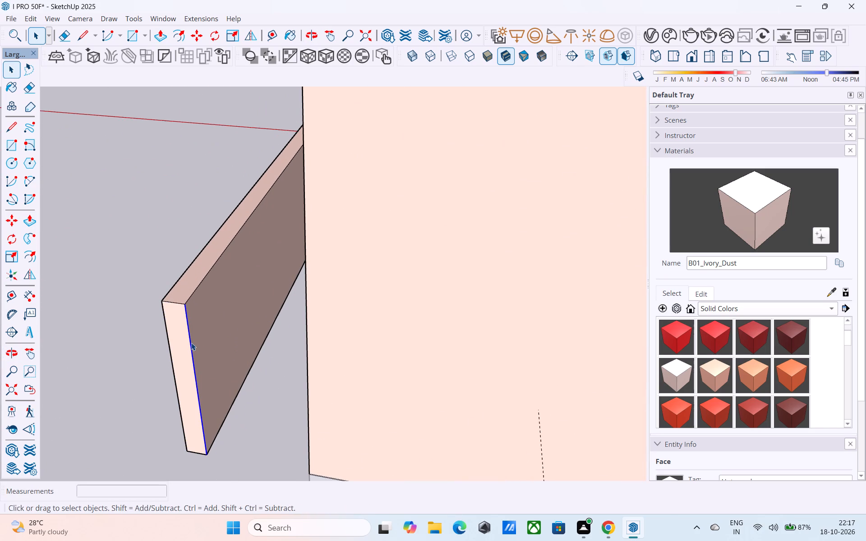
key(m)
click(186, 307)
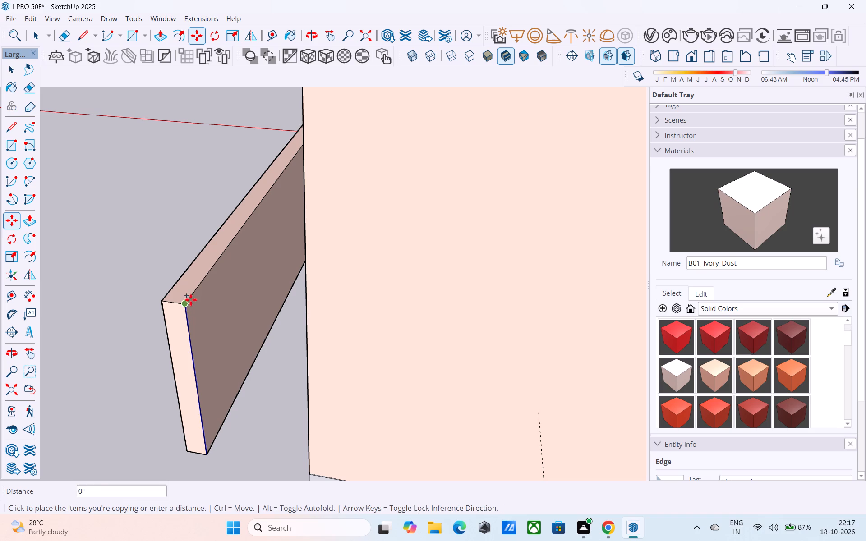
click(197, 291)
Extrude the narrow end strip of the boundary wall 2' 6" back to the building as a side return.
key(space)
click(193, 307)
key(p)
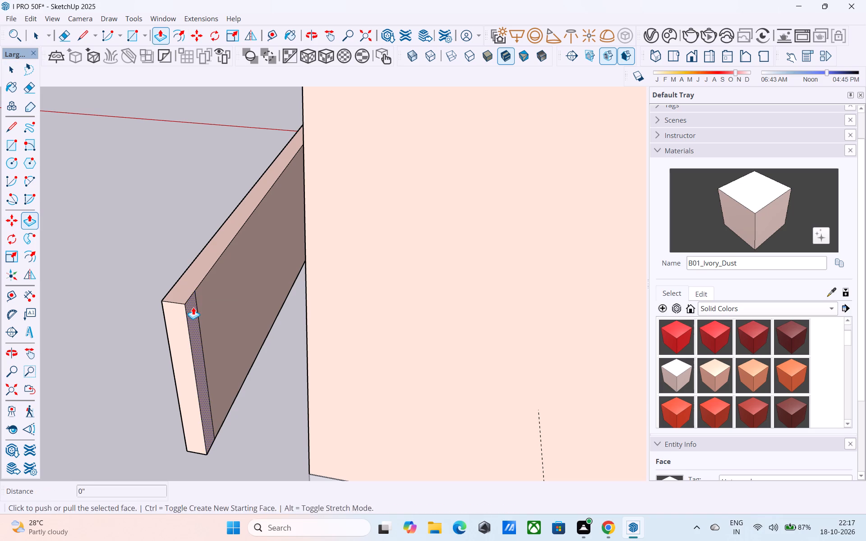
click(193, 307)
click(311, 341)
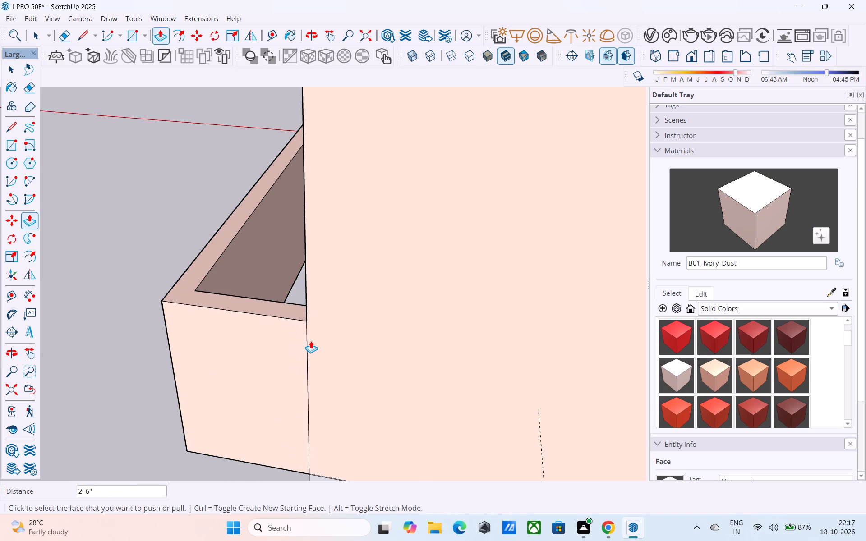
Examine the new boundary wall and the building front from above, the sides and straight on.
middle_drag(313, 342, 546, 362)
scroll(545, 343, down, 5)
shift+middle_drag(507, 348, 498, 372)
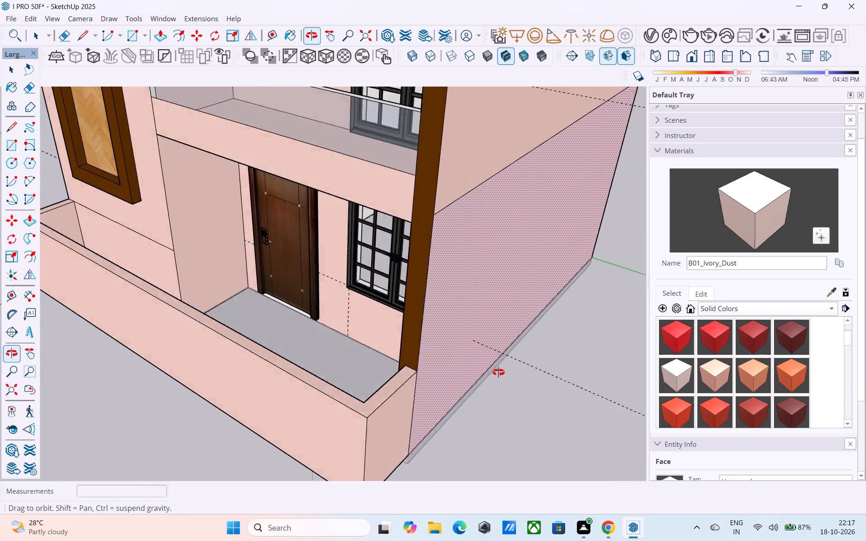
shift+middle_drag(498, 372, 595, 291)
shift+middle_drag(557, 297, 553, 323)
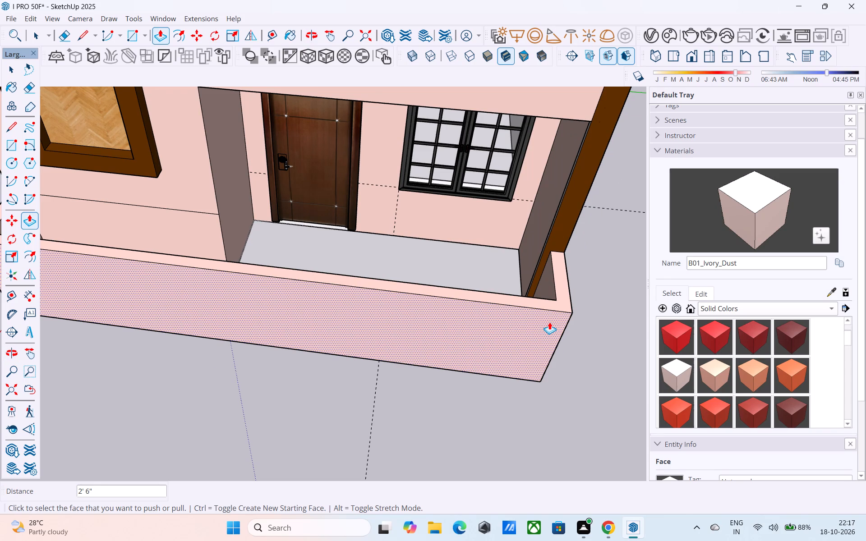
scroll(521, 302, down, 5)
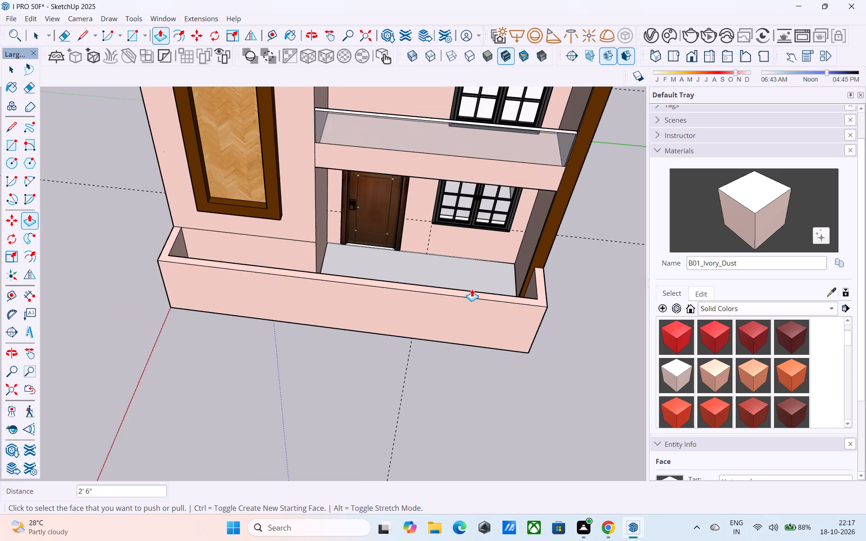
middle_drag(472, 289, 613, 224)
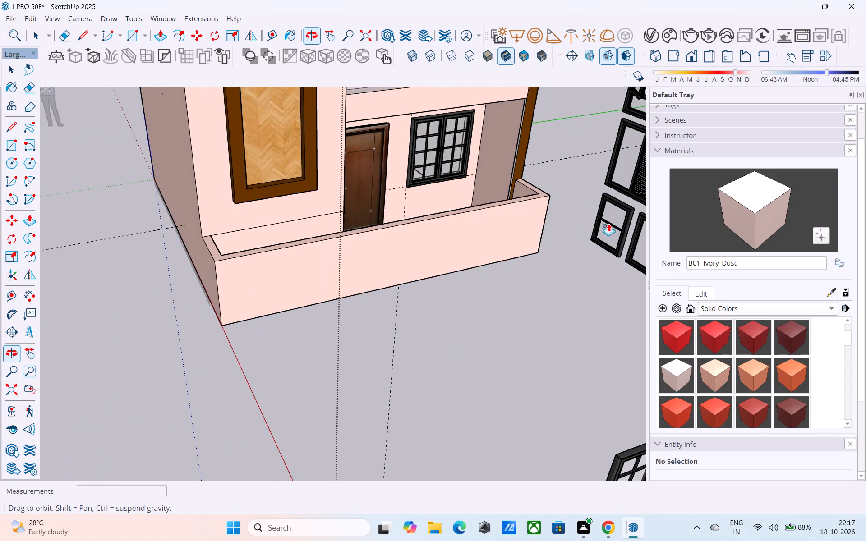
middle_drag(437, 248, 382, 250)
scroll(382, 249, down, 4)
shift+middle_drag(383, 248, 414, 363)
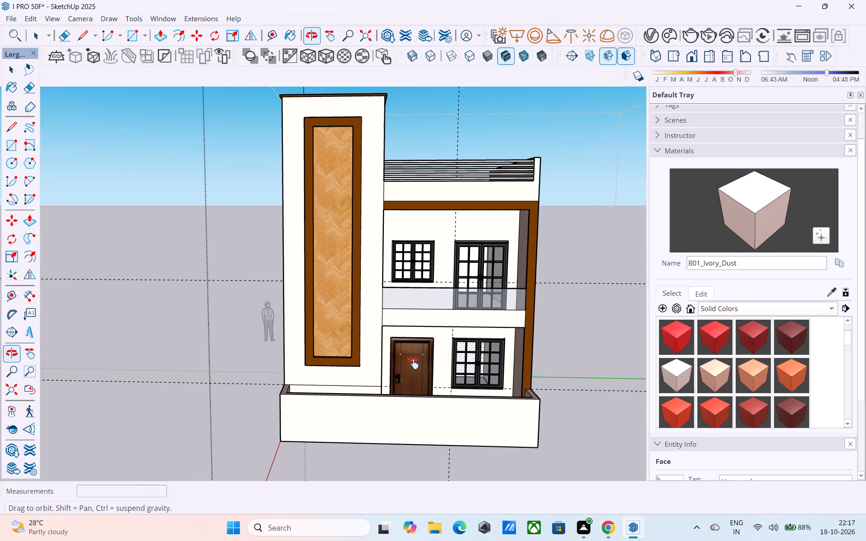
shift+middle_drag(414, 363, 365, 376)
shift+middle_drag(365, 375, 403, 272)
middle_drag(481, 295, 464, 321)
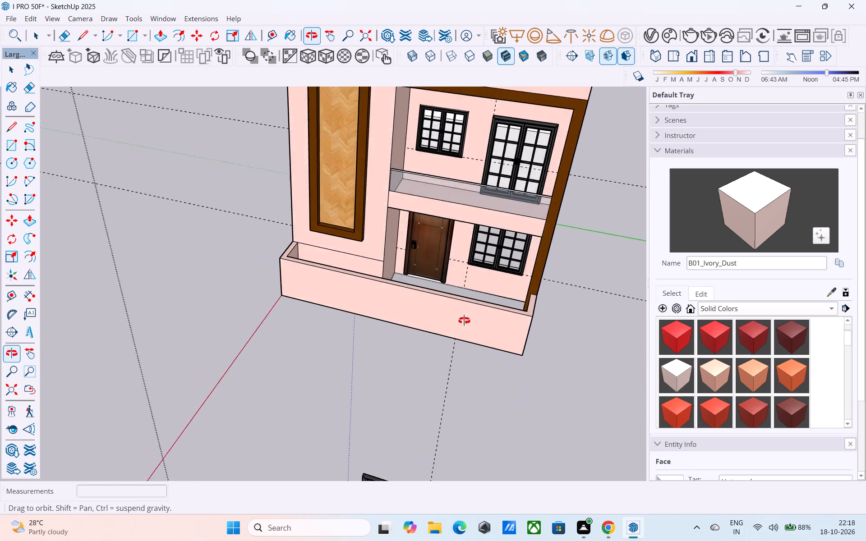
Draw a line across the boundary wall's top and down its front face, near the end by the brown column.
middle_drag(464, 321, 499, 343)
scroll(499, 342, down, 1)
scroll(518, 322, up, 10)
key(l)
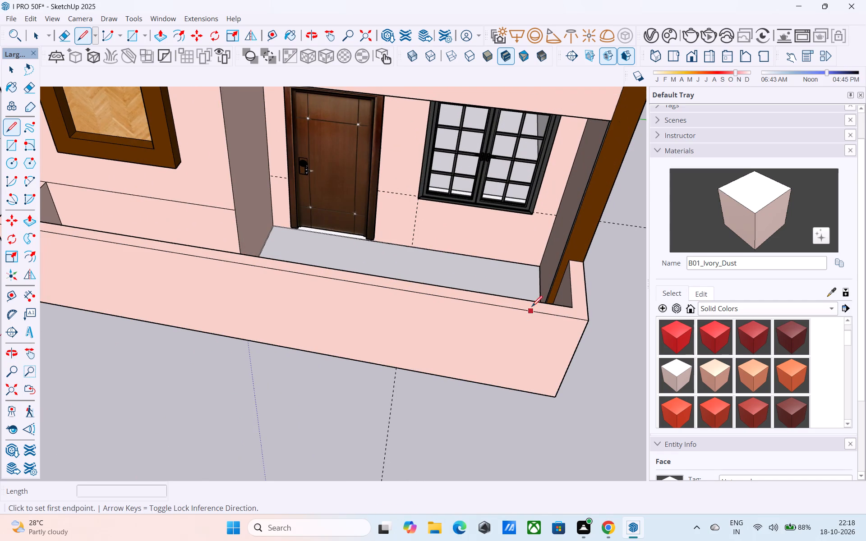
click(533, 303)
click(533, 315)
click(533, 317)
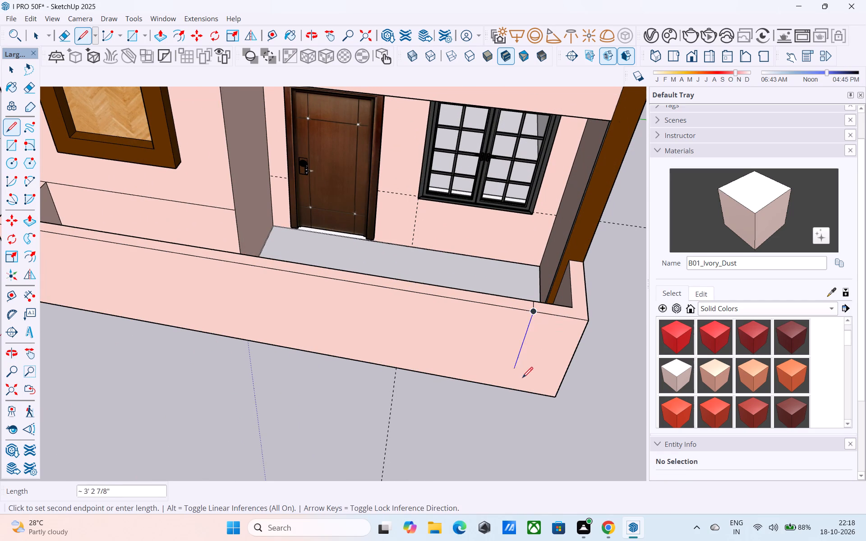
click(507, 391)
key(space)
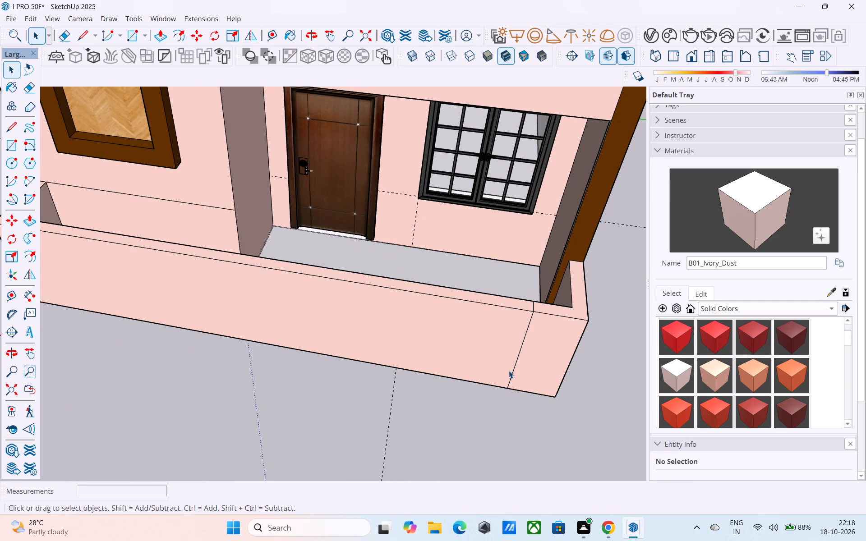
Copy the short cross line on the boundary wall's top 10' along the wall towards the tower.
scroll(509, 371, down, 2)
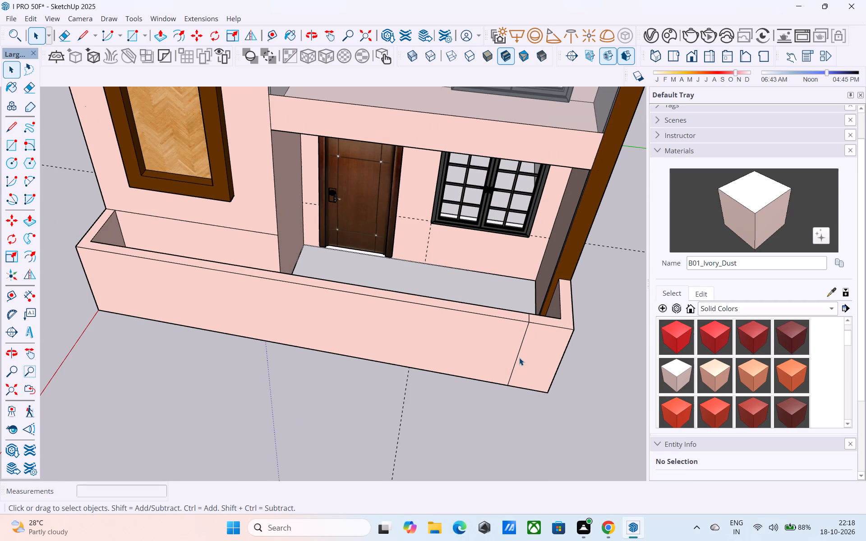
scroll(549, 346, up, 1)
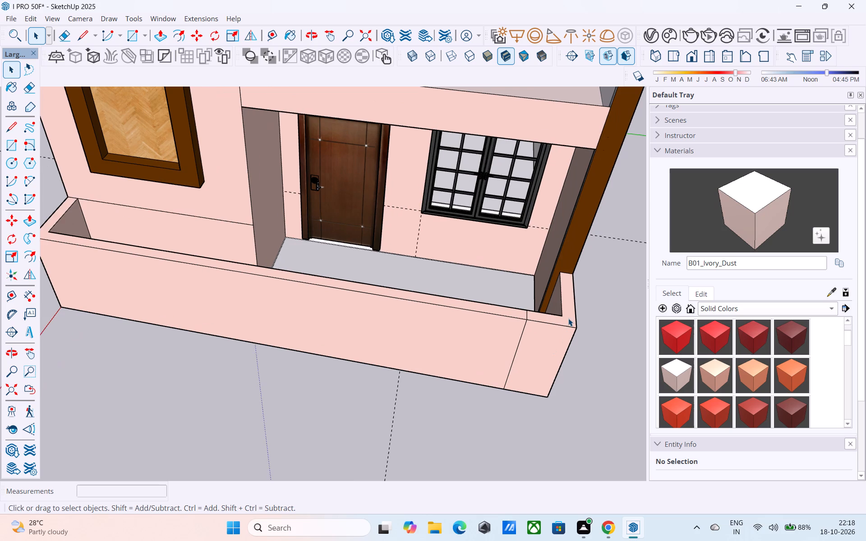
scroll(568, 318, up, 1)
key(l)
key(space)
scroll(530, 322, up, 4)
click(519, 316)
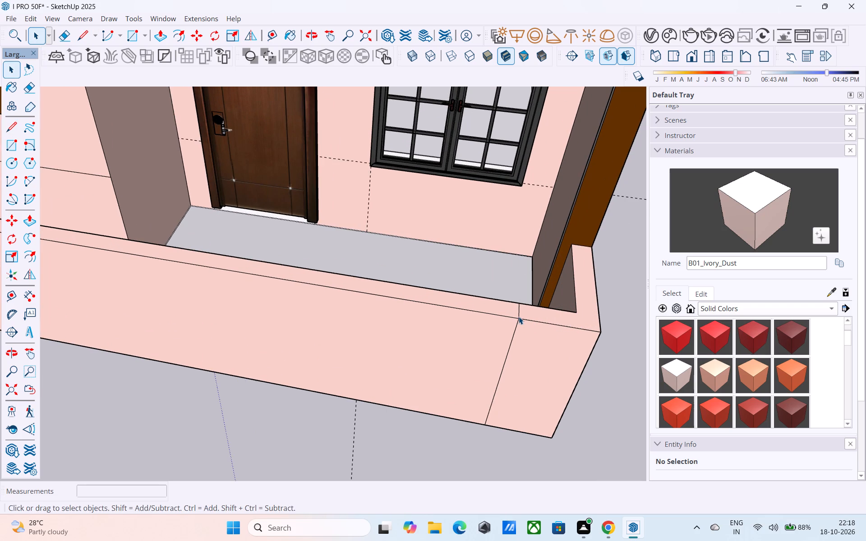
key(m)
click(517, 321)
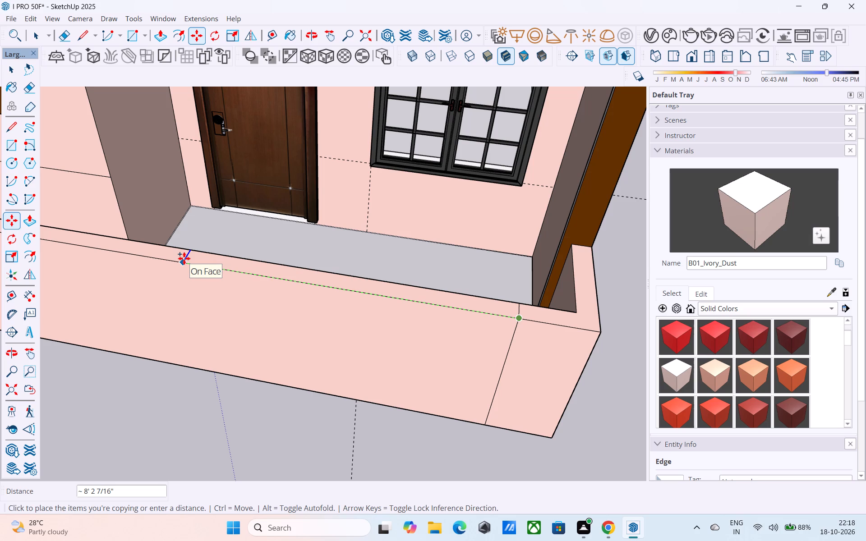
text(10)
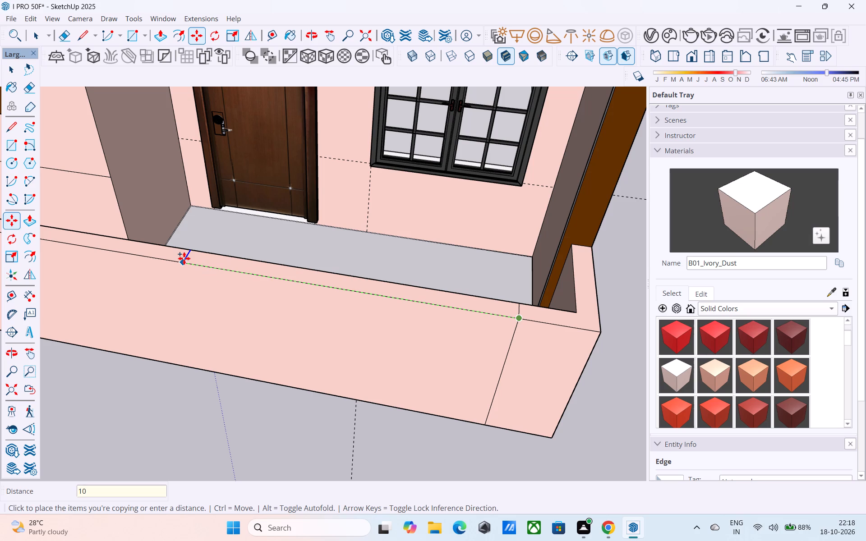
key(apostrophe)
key(Return)
key(space)
Push the wall-top section between the two cross lines down about 4' 3 7/8" as the gate opening.
click(182, 259)
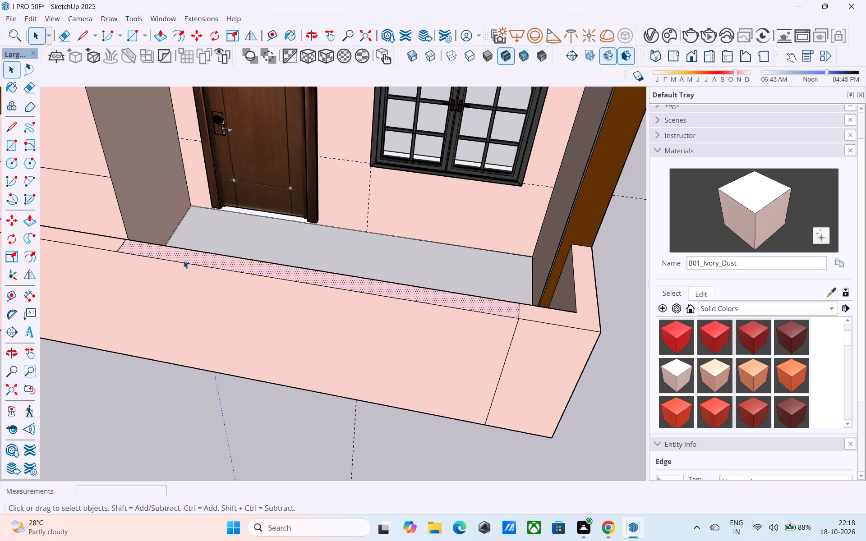
key(p)
click(185, 260)
click(191, 378)
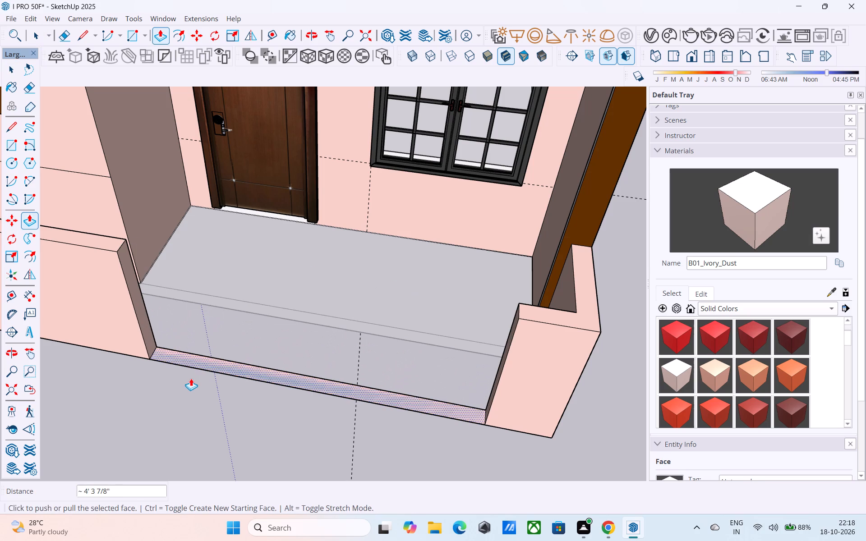
Draw a 2' 6" by 21' 6" ground rectangle between the boundary wall and the building front.
middle_drag(202, 376, 293, 157)
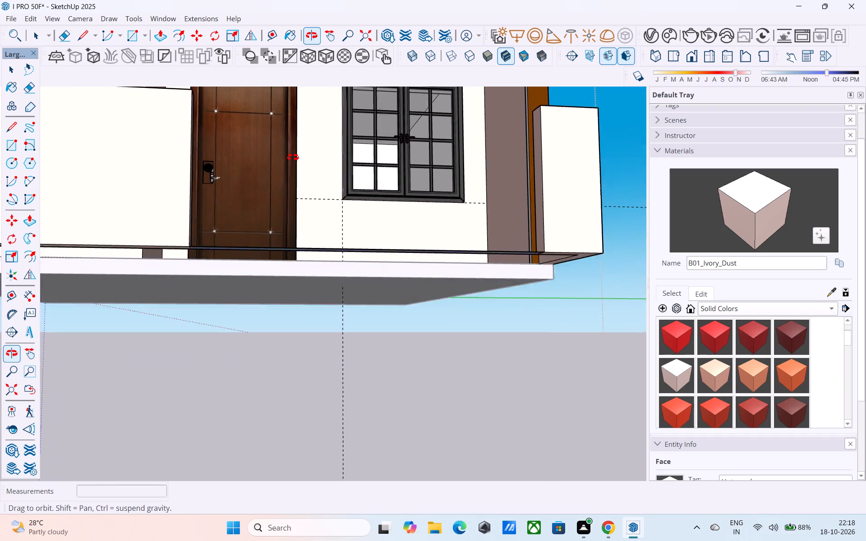
middle_drag(293, 157, 22, 261)
middle_drag(187, 240, 204, 364)
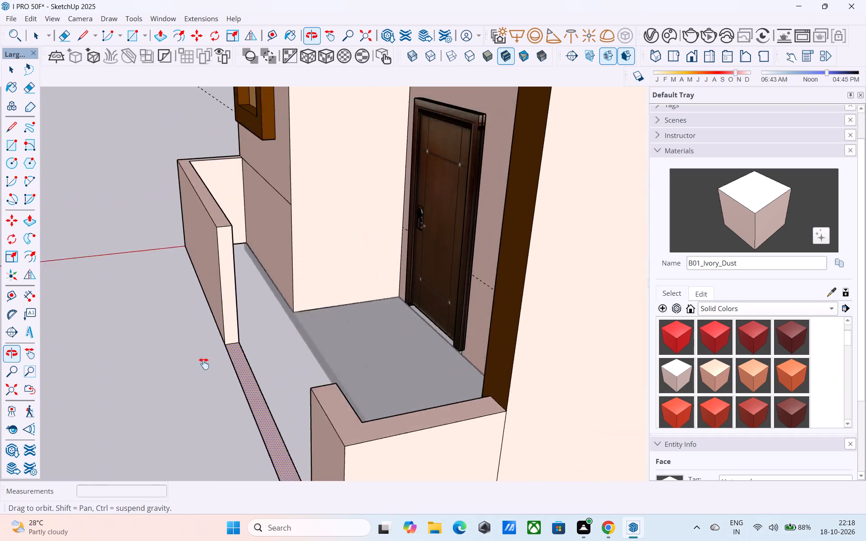
middle_drag(204, 364, 164, 368)
scroll(203, 332, up, 3)
key(space)
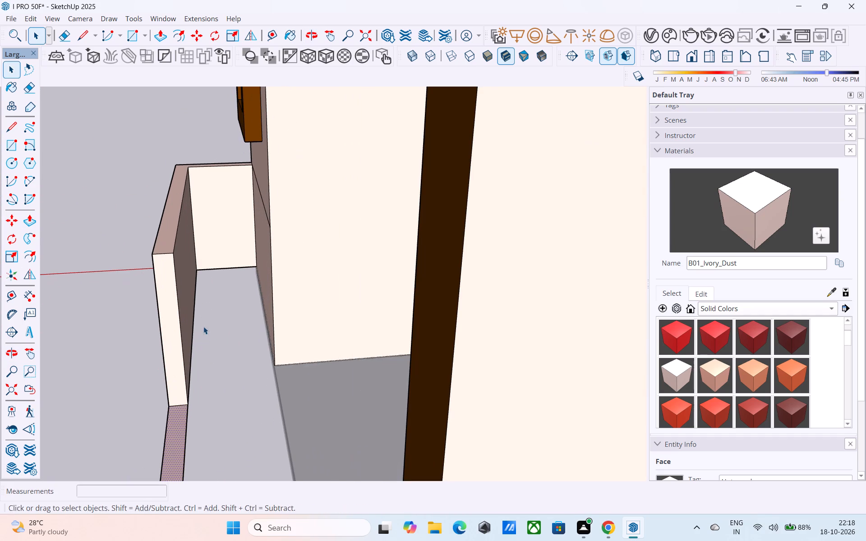
key(r)
click(198, 270)
scroll(264, 381, down, 1)
middle_drag(265, 381, 261, 255)
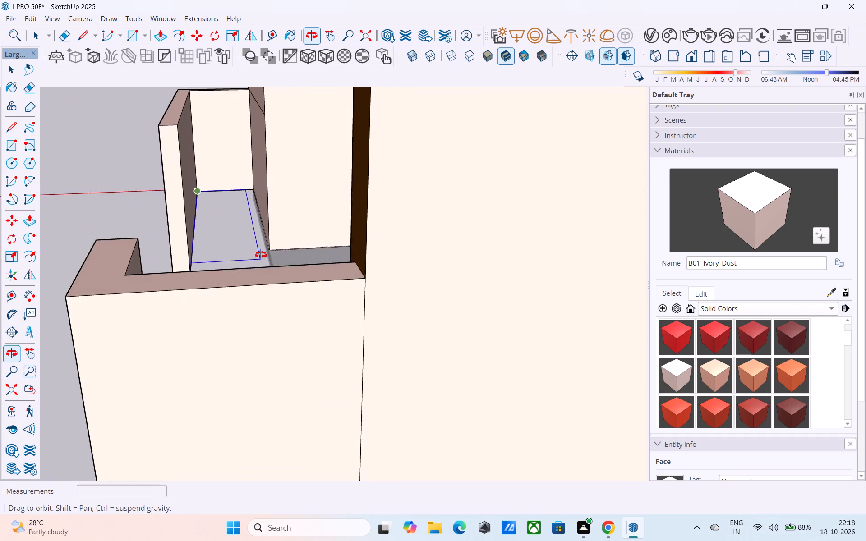
middle_drag(261, 255, 546, 394)
middle_drag(295, 389, 586, 406)
scroll(450, 409, up, 3)
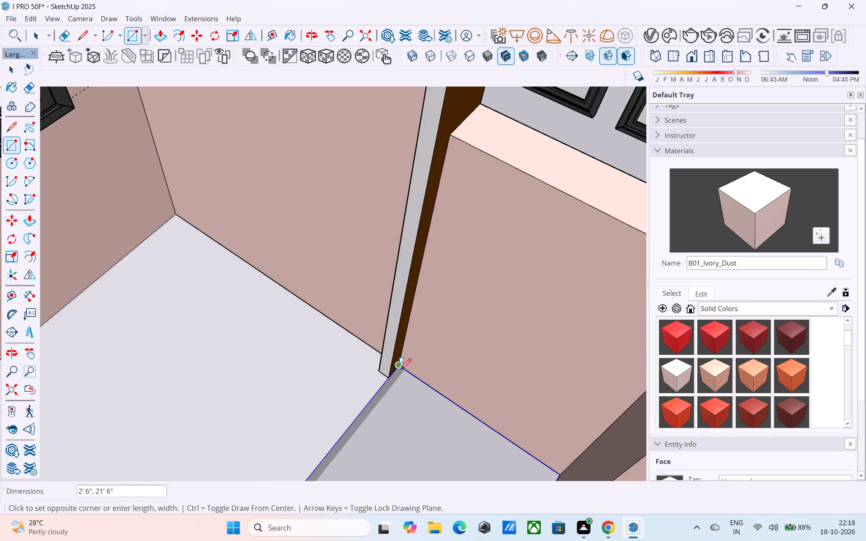
click(400, 368)
Delete the face closing off the ground-floor porch opening below the balcony.
scroll(403, 356, down, 15)
key(space)
click(375, 349)
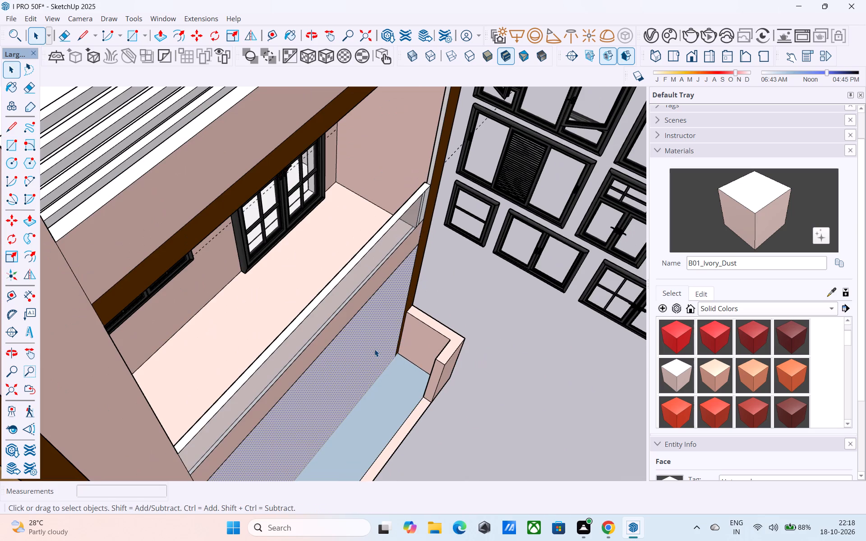
key(Delete)
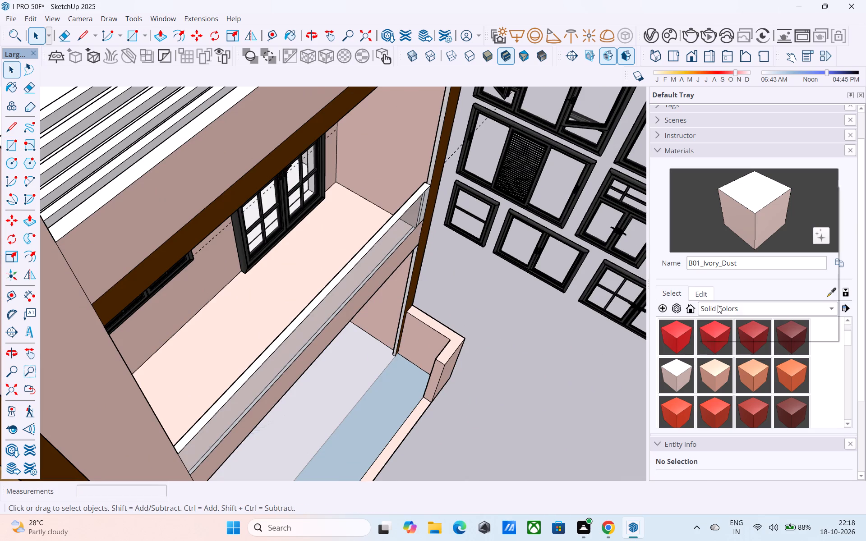
Paint the ground strip behind the boundary wall with the Marble_01_1K stone material.
click(718, 305)
click(722, 313)
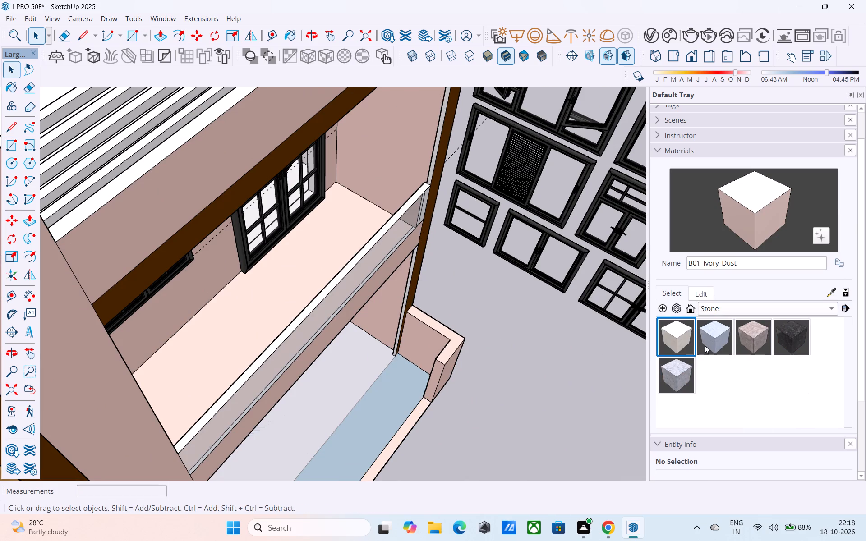
click(687, 345)
click(359, 418)
middle_drag(357, 422, 281, 377)
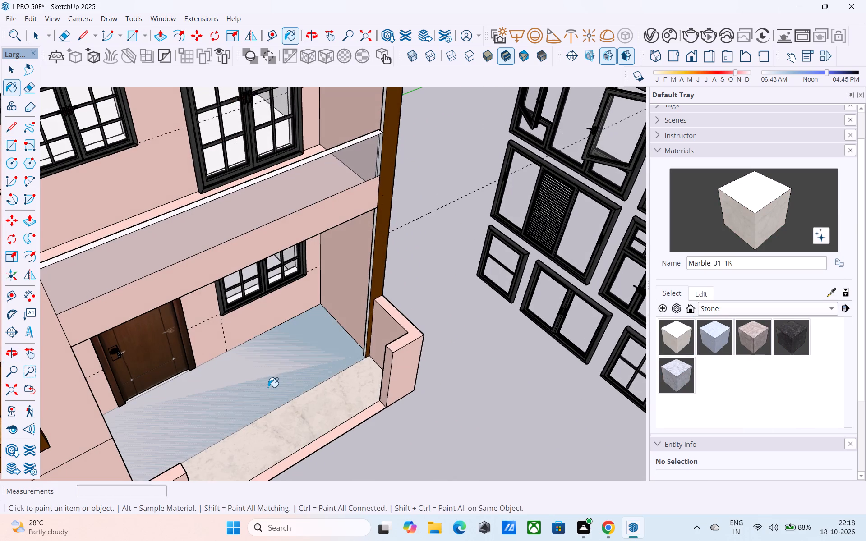
Delete the overlapping face on the porch floor in front of the door.
key(space)
click(267, 387)
key(Delete)
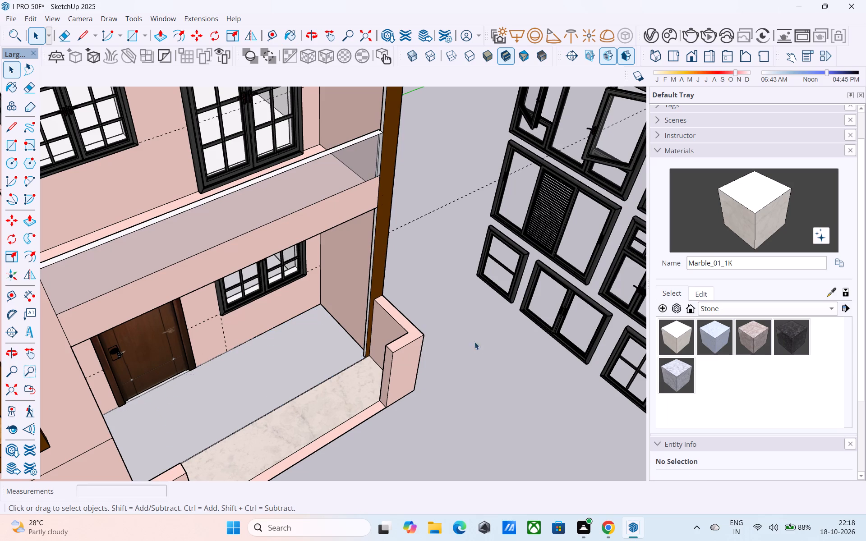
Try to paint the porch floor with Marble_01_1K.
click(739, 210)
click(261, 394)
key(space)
Draw a 13' by 4' 6" rectangle over the porch floor in front of the door.
scroll(261, 399, down, 3)
middle_drag(263, 397, 311, 354)
scroll(312, 352, up, 2)
key(r)
click(314, 327)
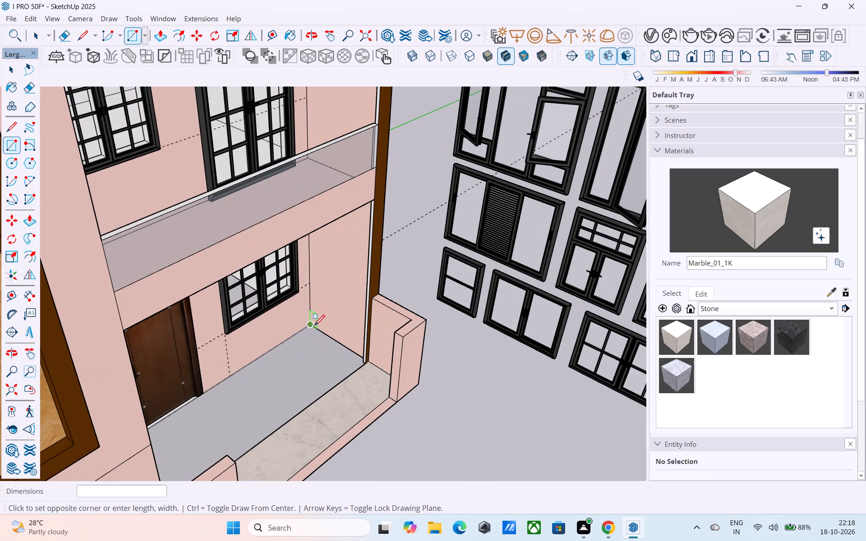
middle_drag(264, 438, 126, 458)
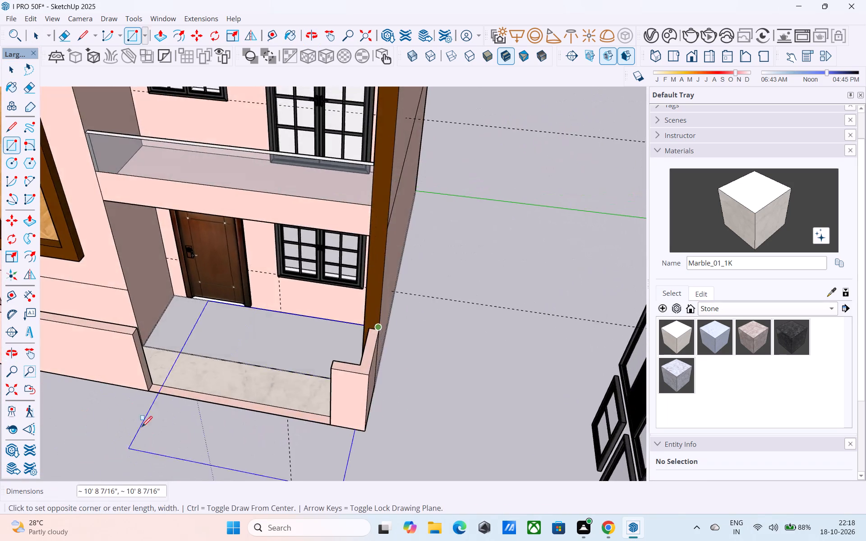
scroll(171, 384, up, 7)
click(118, 325)
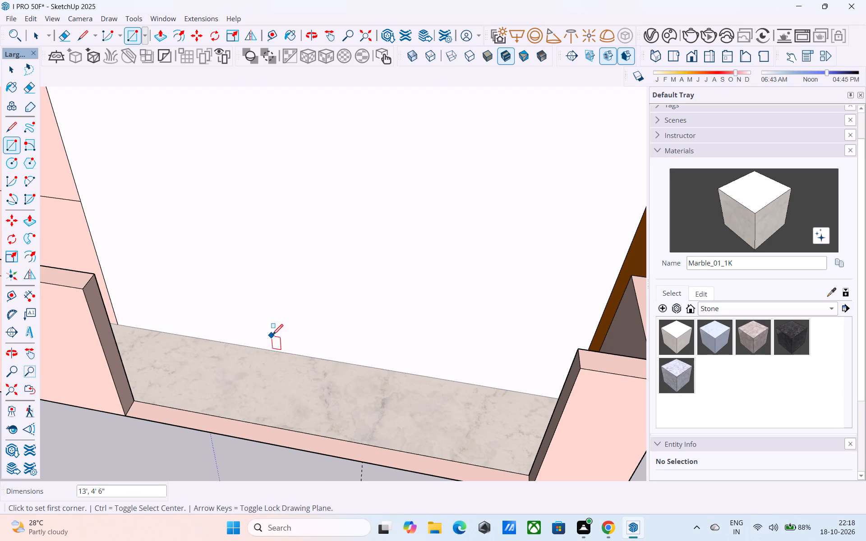
Delete the vertical face closing off the ground-floor porch opening.
key(space)
click(283, 327)
key(Delete)
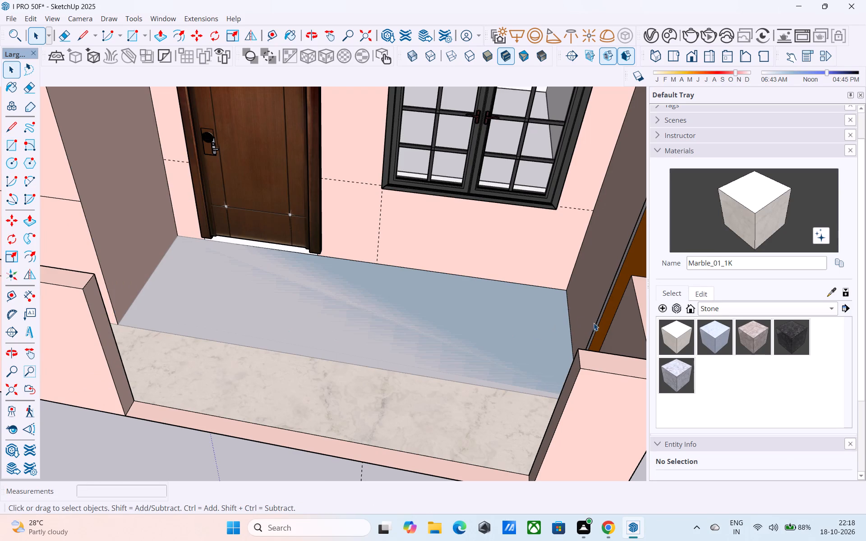
Paint the new porch floor face with Marble_01_1K.
click(675, 339)
click(565, 339)
scroll(451, 353, down, 5)
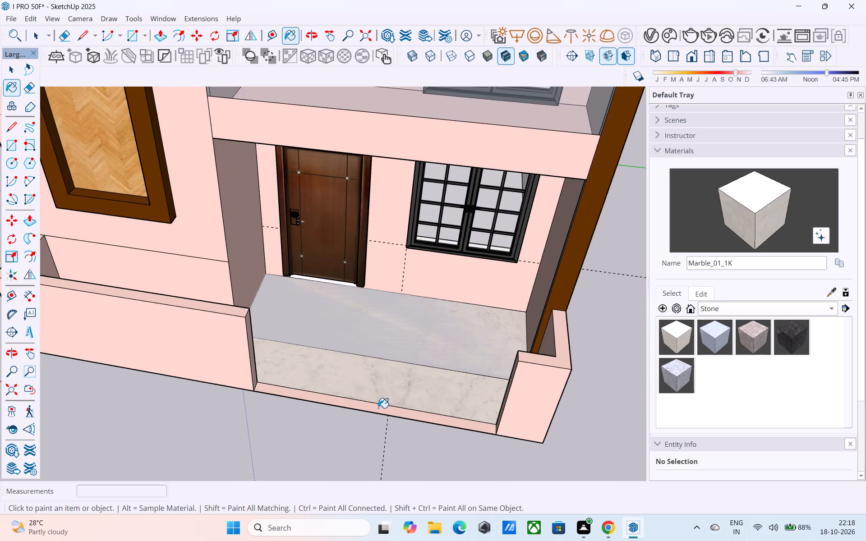
Leave the group being edited and delete the unpainted face overlapping the marble porch floor.
middle_drag(360, 426, 369, 386)
scroll(347, 370, down, 9)
key(space)
click(467, 276)
scroll(364, 380, up, 3)
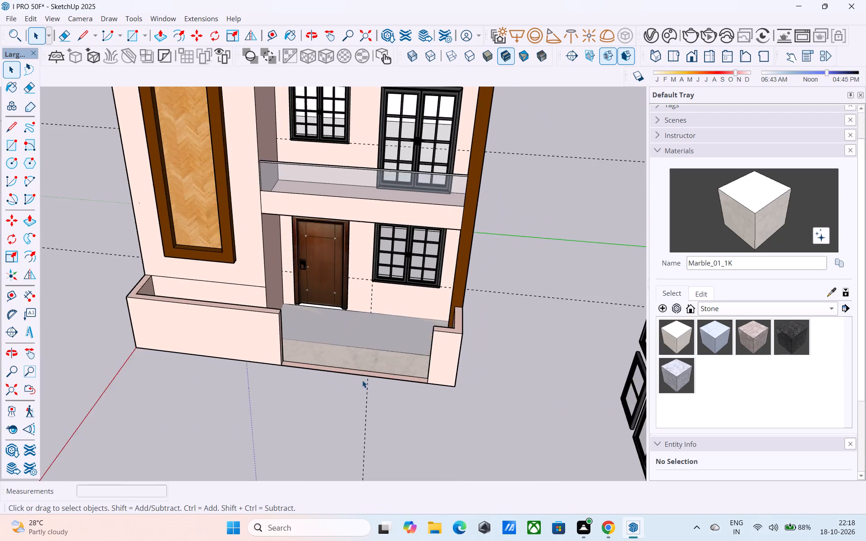
scroll(362, 380, down, 10)
scroll(361, 349, up, 4)
scroll(358, 275, down, 6)
click(175, 330)
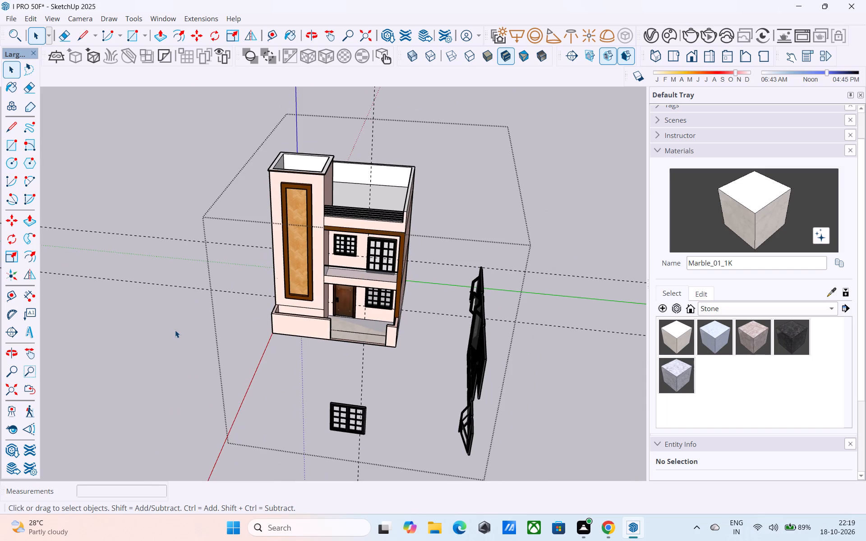
scroll(435, 368, up, 7)
click(294, 287)
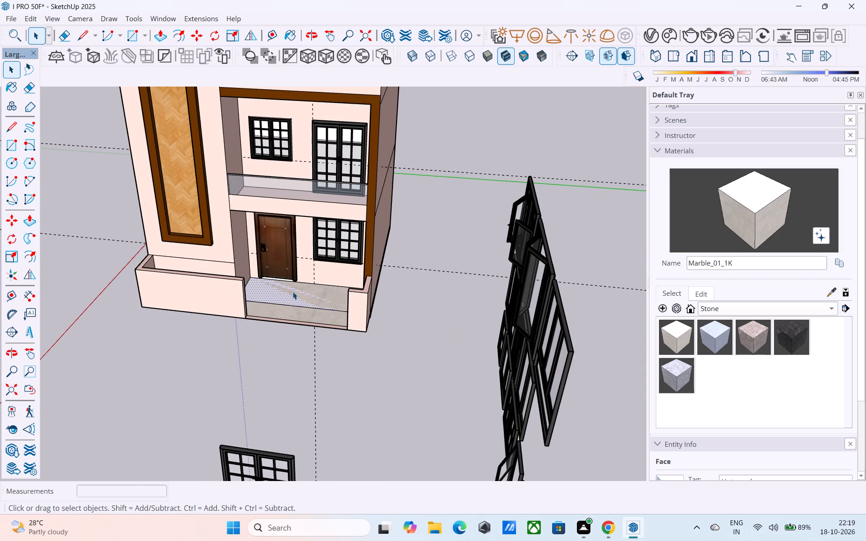
key(Delete)
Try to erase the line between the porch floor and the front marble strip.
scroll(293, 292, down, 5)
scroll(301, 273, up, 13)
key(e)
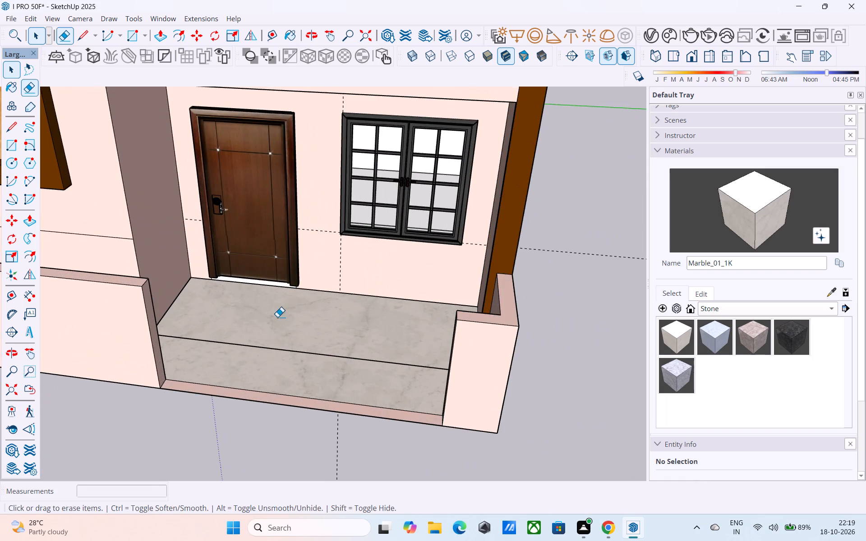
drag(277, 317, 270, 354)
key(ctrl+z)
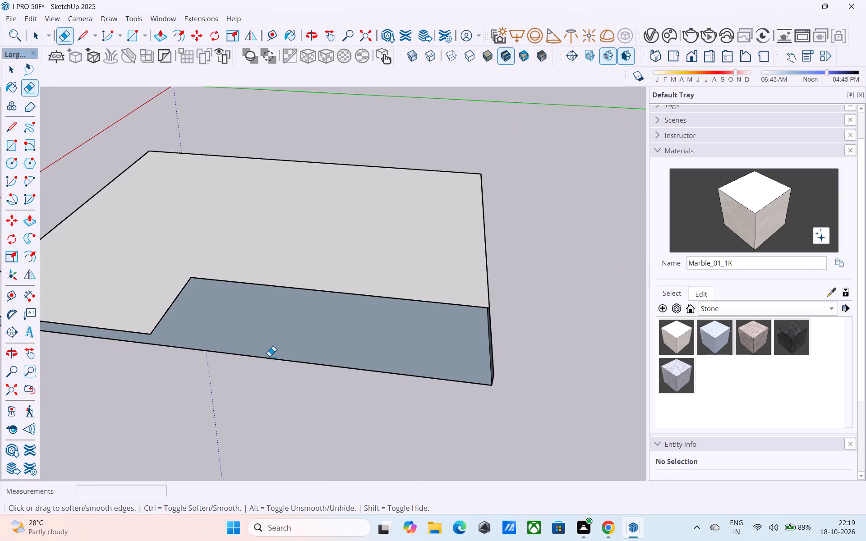
Examine the marble porch floor and the facade from the front and from below, including the balcony ceiling.
key(space)
double_click(269, 356)
scroll(269, 355, up, 2)
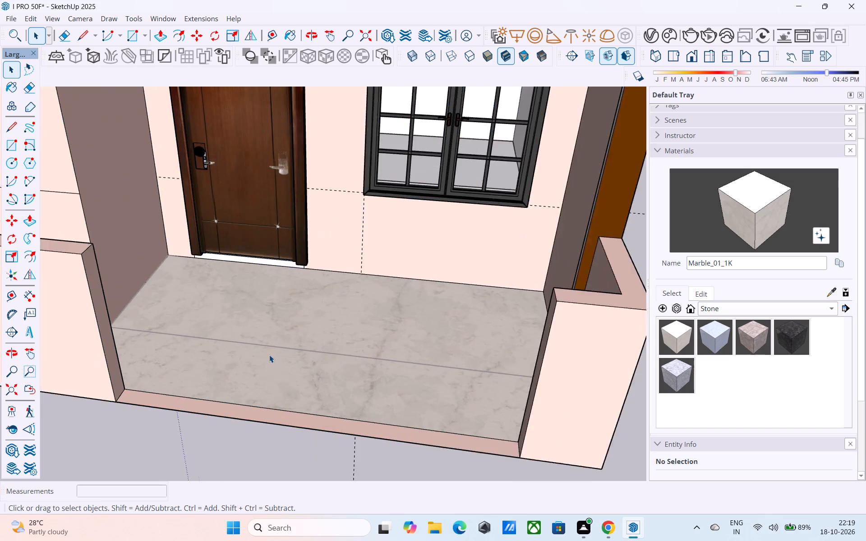
scroll(269, 355, up, 2)
scroll(269, 355, down, 17)
scroll(378, 290, up, 1)
scroll(385, 283, down, 4)
middle_drag(388, 286, 395, 275)
click(486, 273)
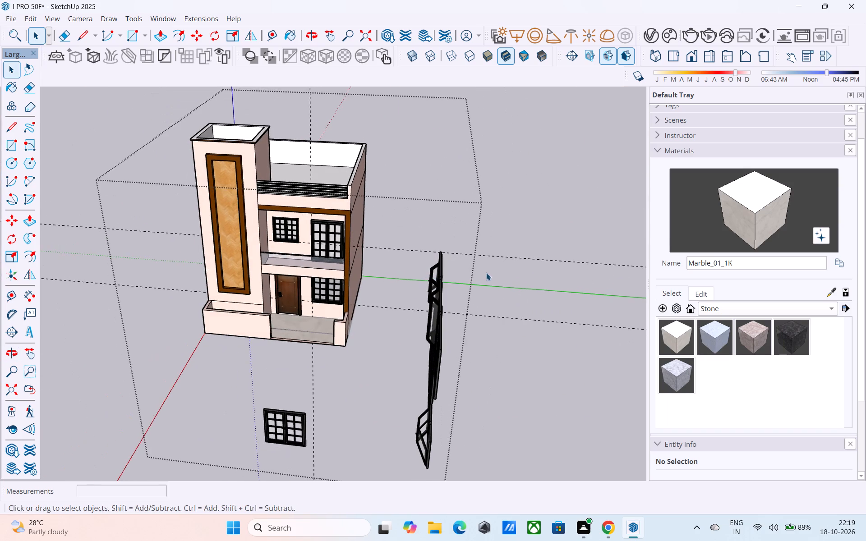
middle_drag(380, 295, 518, 251)
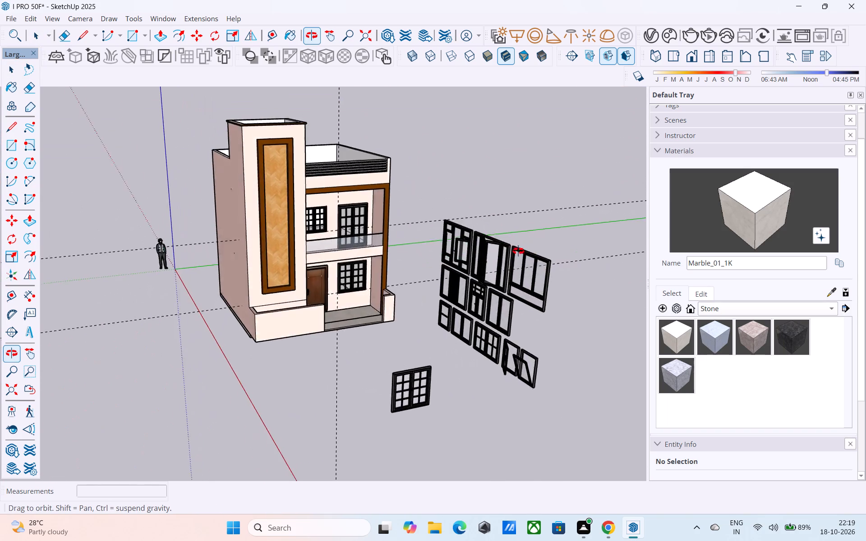
middle_drag(518, 251, 453, 165)
middle_drag(372, 215, 338, 284)
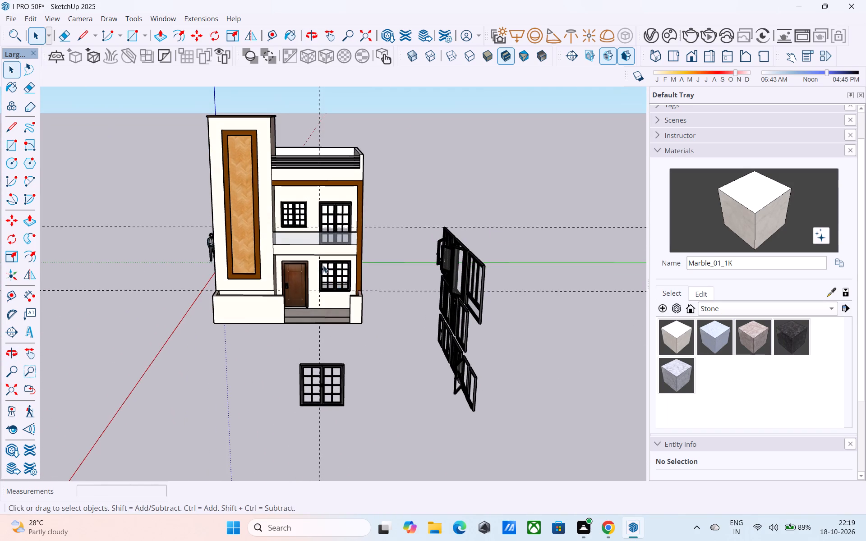
scroll(275, 110, up, 6)
middle_drag(309, 144, 309, 124)
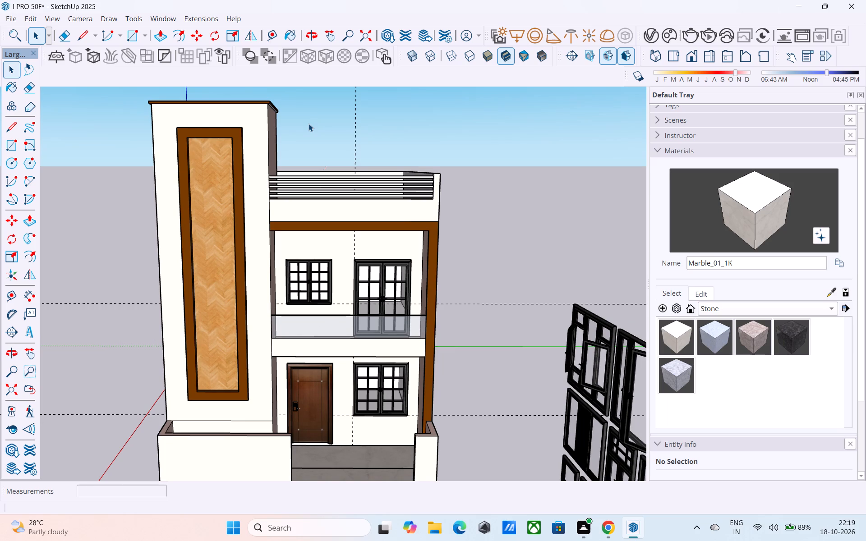
scroll(307, 124, up, 1)
shift+middle_drag(307, 124, 312, 17)
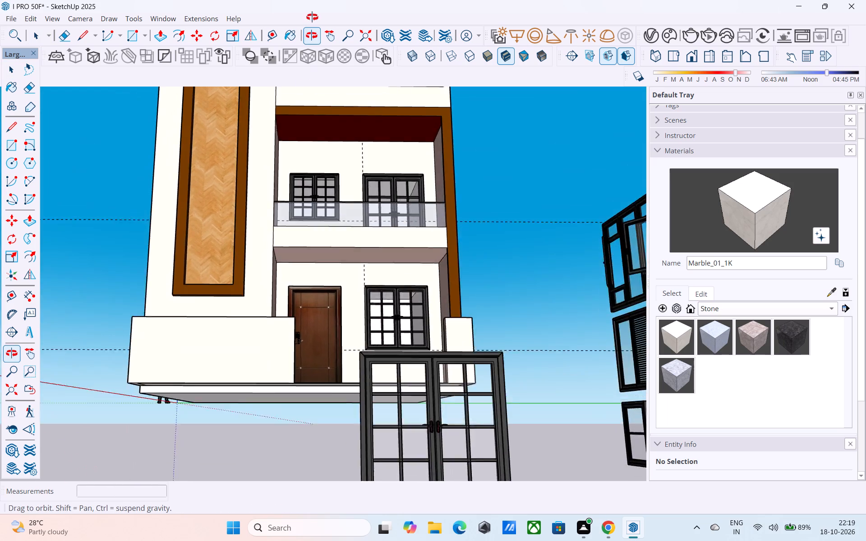
shift+middle_drag(312, 17, 304, 58)
shift+middle_drag(319, 149, 320, 101)
shift+middle_drag(336, 159, 334, 191)
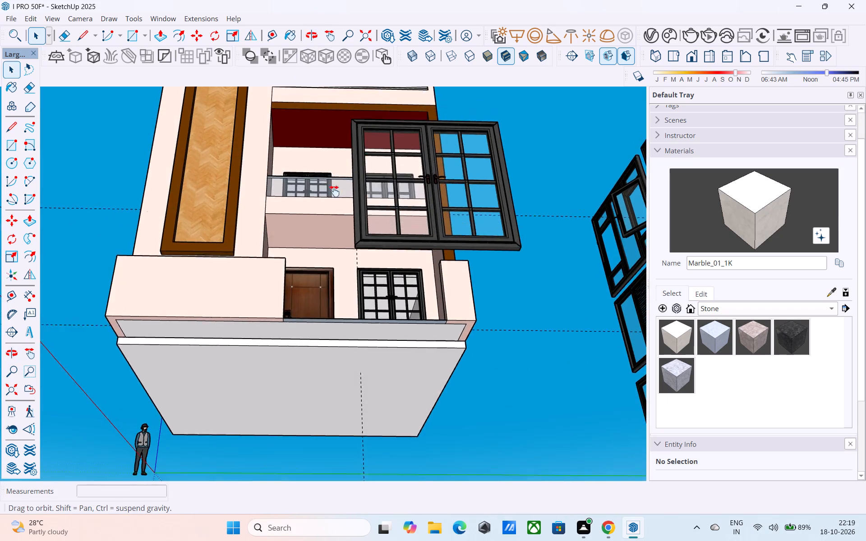
shift+middle_drag(334, 191, 415, 232)
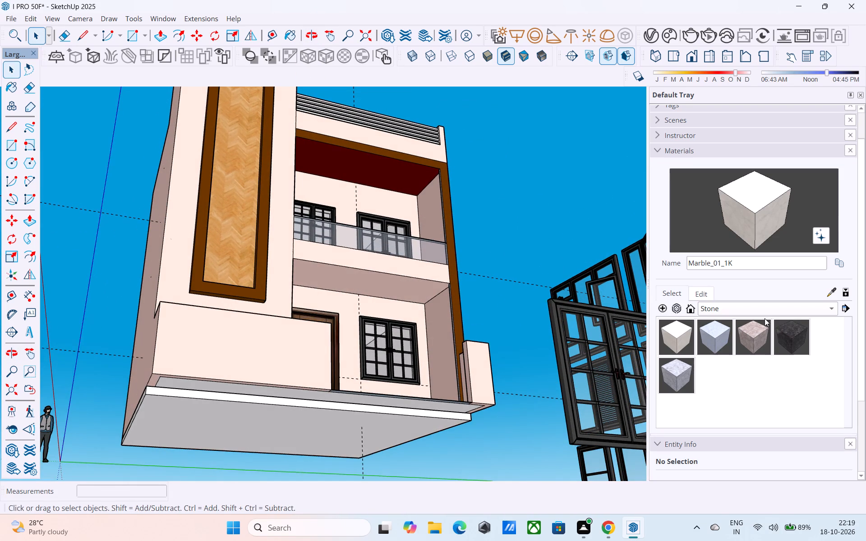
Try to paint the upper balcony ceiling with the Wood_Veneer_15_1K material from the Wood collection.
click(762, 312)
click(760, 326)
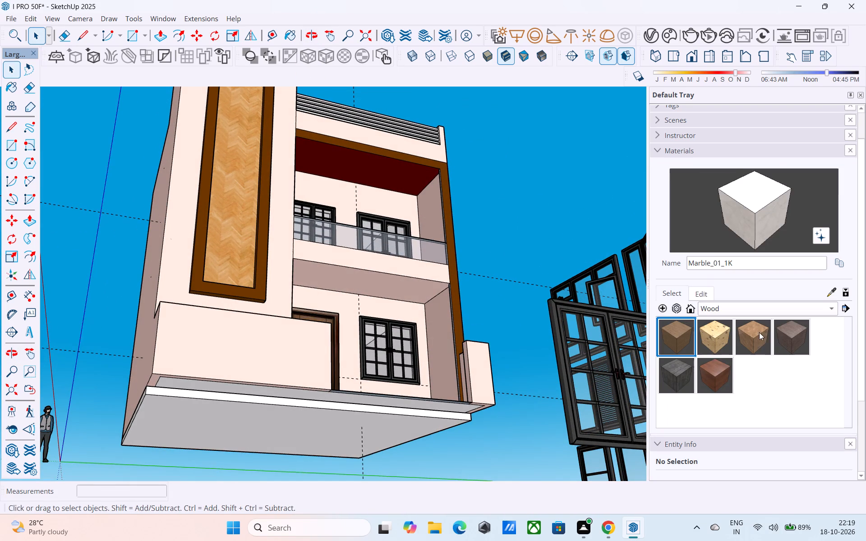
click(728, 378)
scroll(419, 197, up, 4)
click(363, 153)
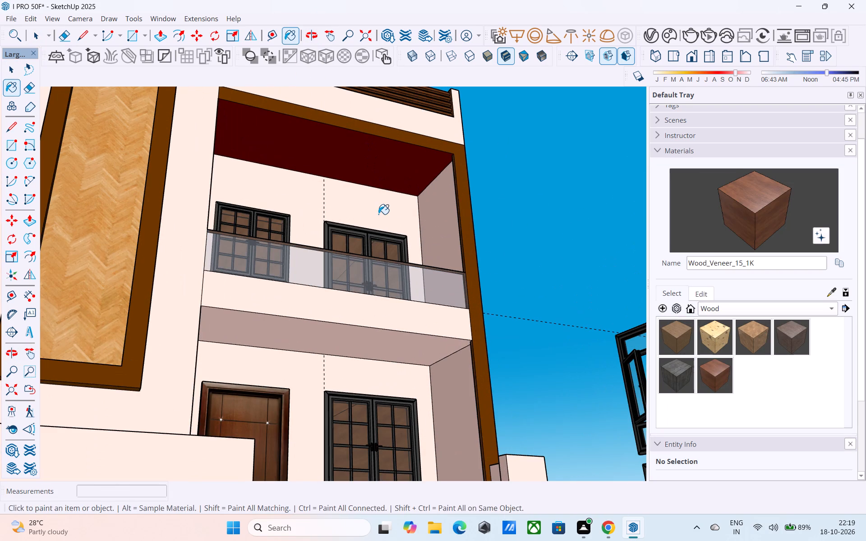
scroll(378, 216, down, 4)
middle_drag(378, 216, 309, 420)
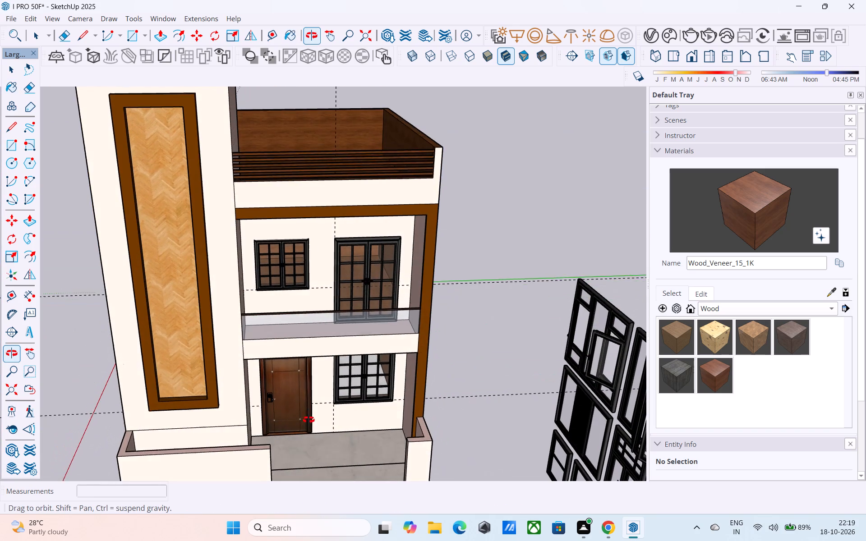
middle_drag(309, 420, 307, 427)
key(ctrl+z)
Open the building group for editing and paint the upper balcony ceiling with Wood_Veneer_15_1K.
shift+middle_drag(338, 354, 338, 417)
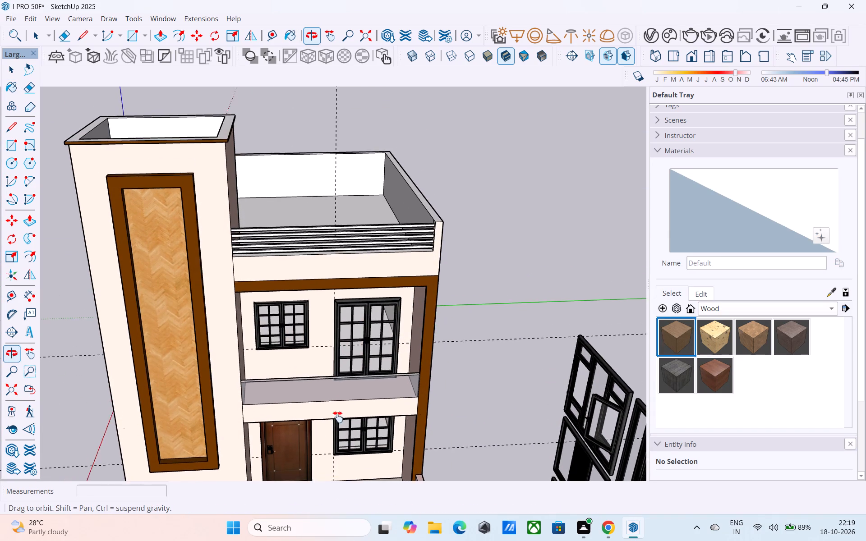
shift+middle_drag(338, 417, 389, 258)
key(space)
middle_drag(397, 208, 399, 311)
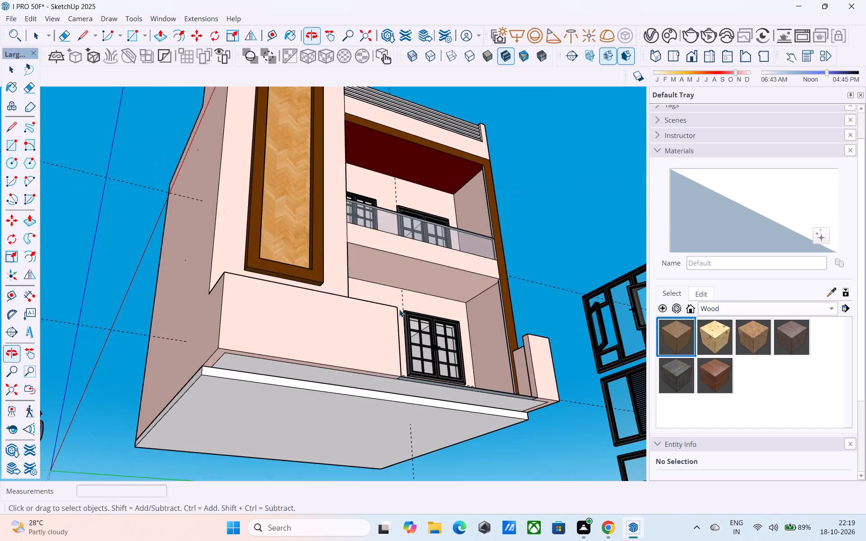
shift+middle_drag(411, 286, 370, 400)
double_click(401, 269)
scroll(398, 270, up, 1)
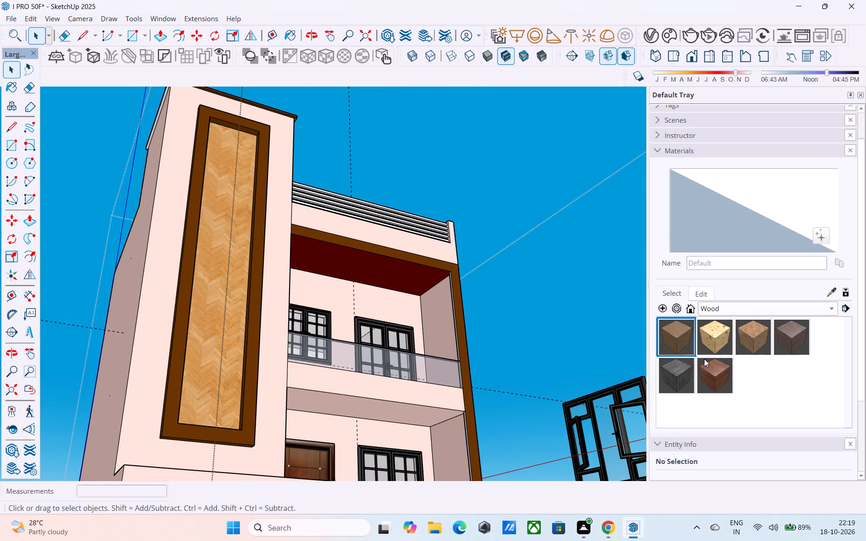
click(706, 367)
click(389, 275)
Paint the vertical frame beside the balcony and its narrow inner strip with Wood_Veneer_15_1K.
scroll(451, 329, up, 4)
click(463, 311)
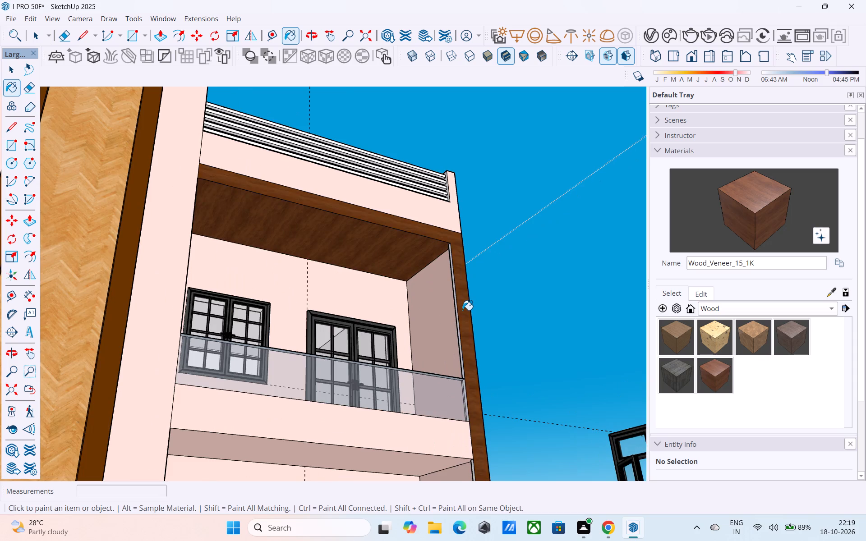
scroll(462, 310, up, 4)
middle_drag(461, 310, 519, 359)
scroll(484, 338, up, 3)
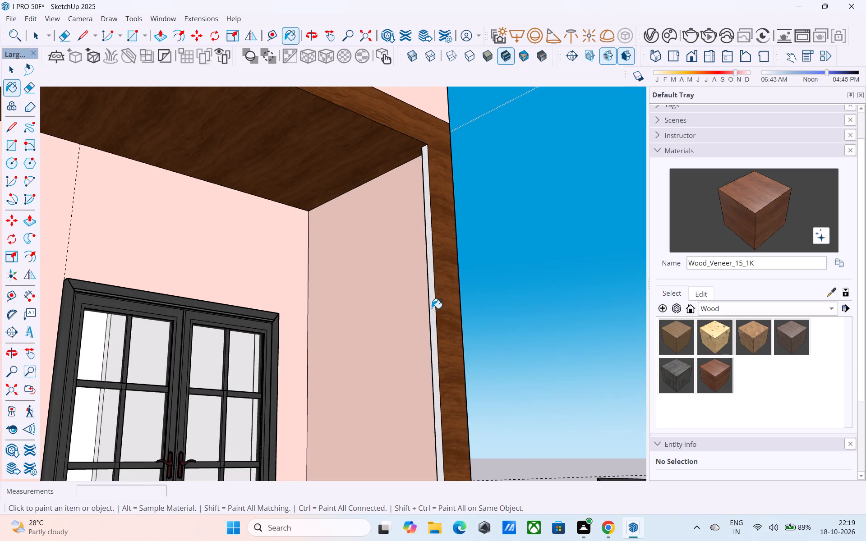
click(432, 308)
Paint the ground-floor porch ceiling and the narrow strip along the porch's side frame with Wood_Veneer_15_1K.
scroll(431, 308, down, 7)
shift+middle_drag(408, 383, 439, 163)
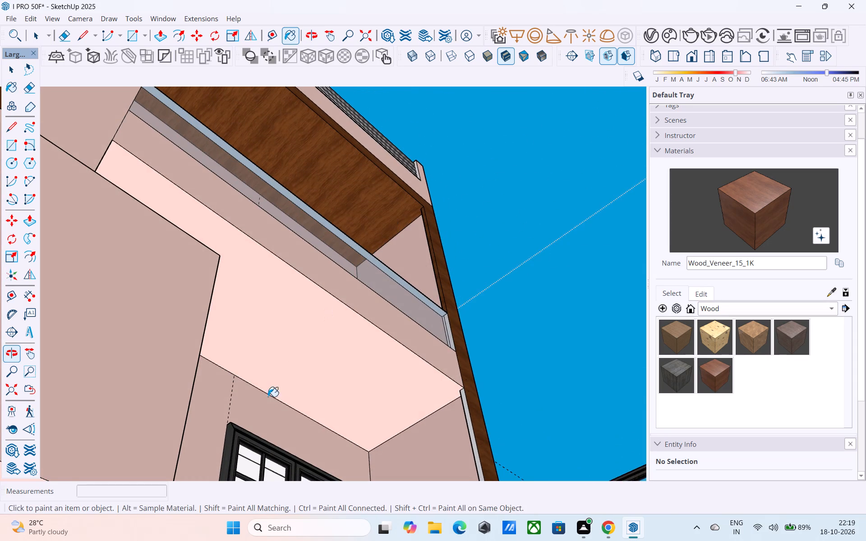
click(313, 353)
scroll(330, 318, down, 3)
middle_drag(330, 318, 279, 427)
middle_drag(577, 265, 567, 274)
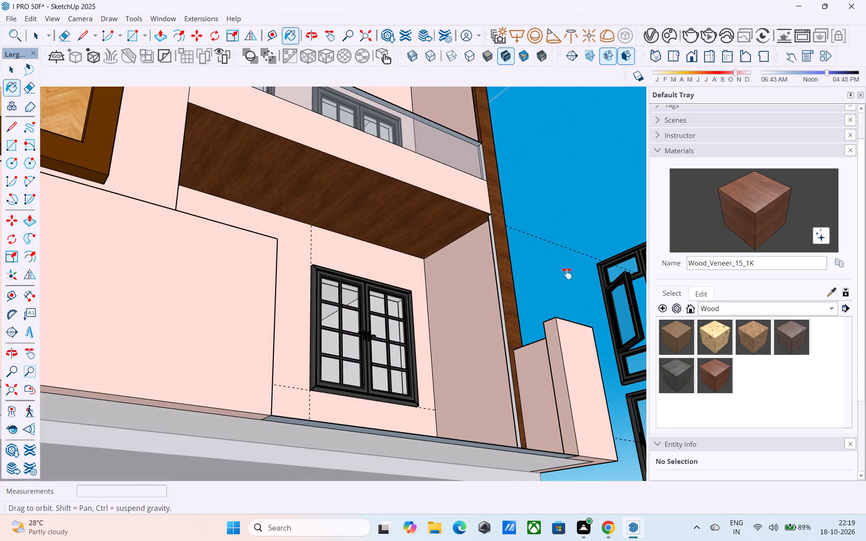
middle_drag(567, 274, 522, 329)
scroll(462, 321, up, 12)
click(424, 301)
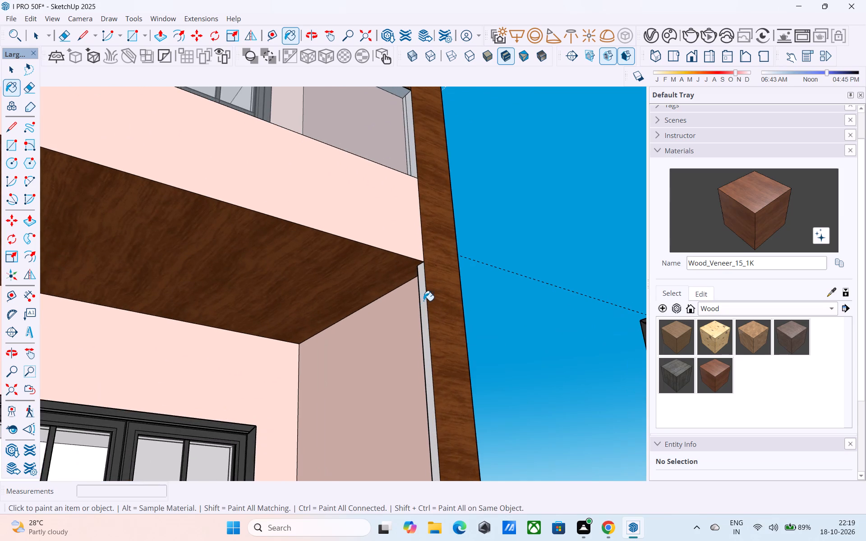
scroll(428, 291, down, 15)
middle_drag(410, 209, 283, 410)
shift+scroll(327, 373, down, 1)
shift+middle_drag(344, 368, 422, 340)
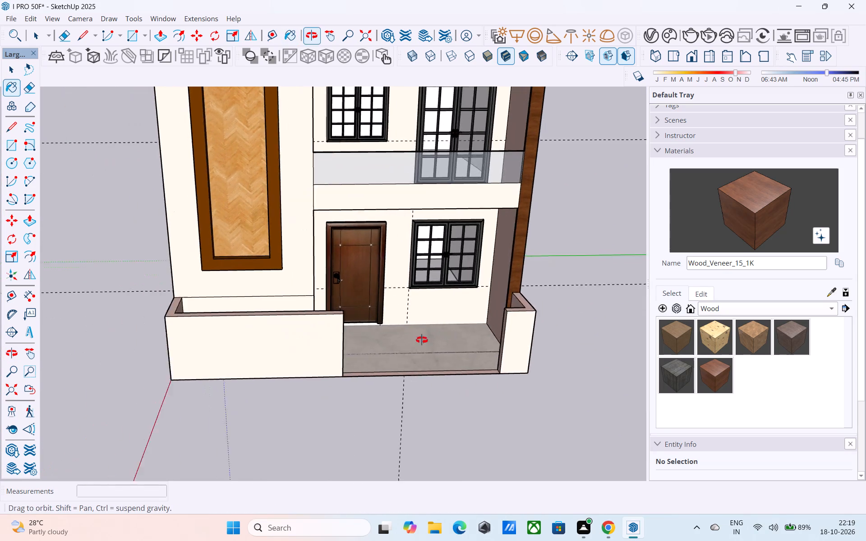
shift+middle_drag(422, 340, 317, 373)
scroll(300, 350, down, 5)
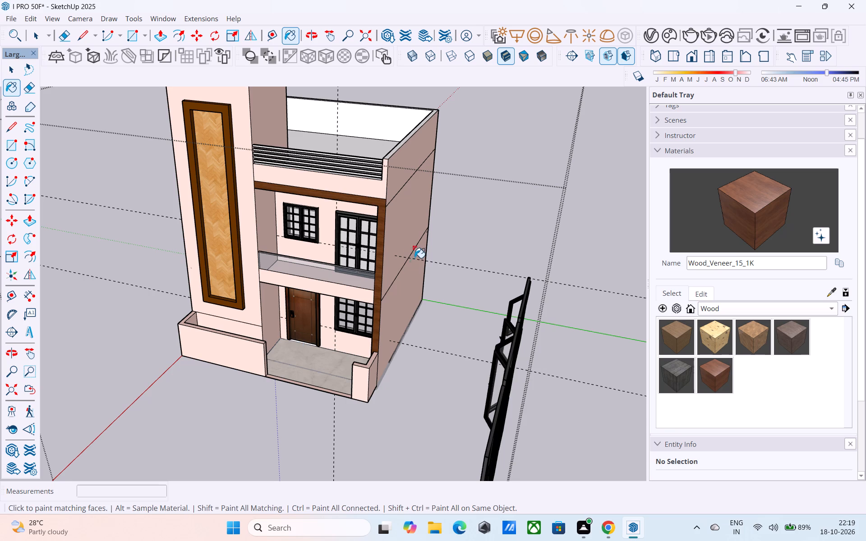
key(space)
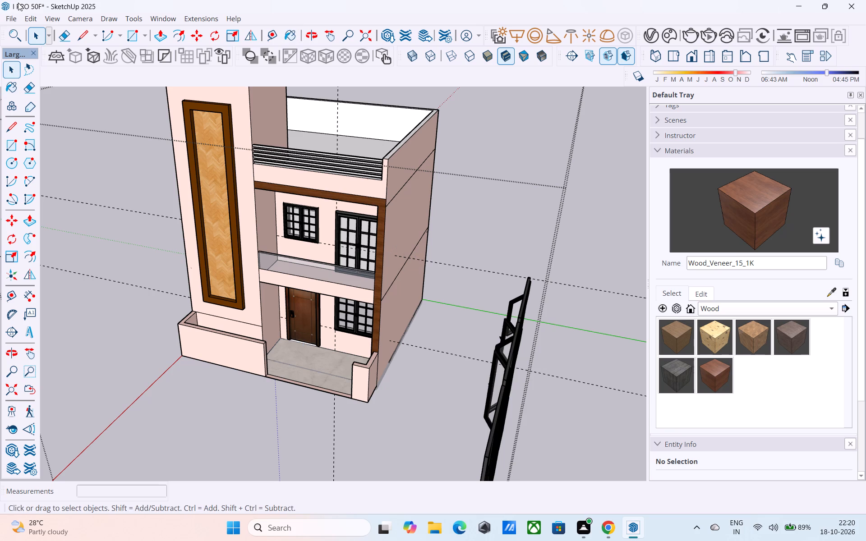
Import the Modern+Gate+1 model from the Downloads folder and place it on the ground in front of the porch.
click(17, 20)
click(51, 172)
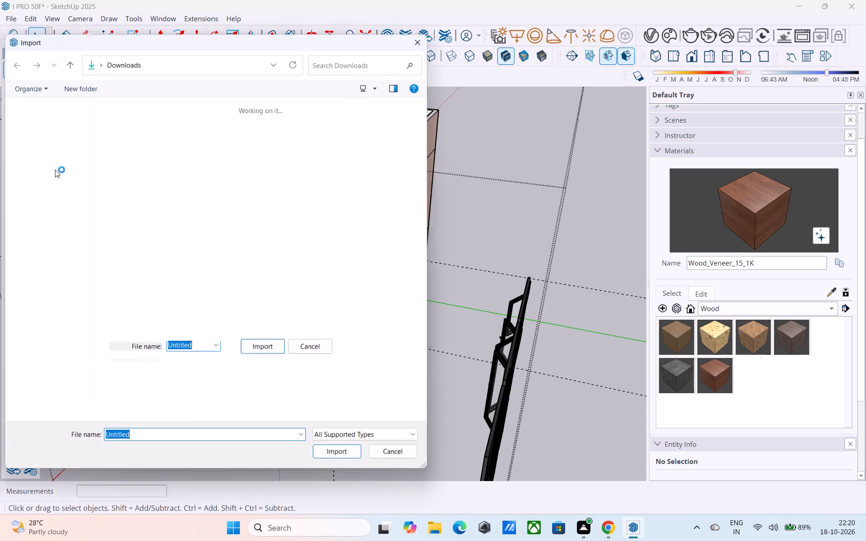
scroll(179, 298, down, 2)
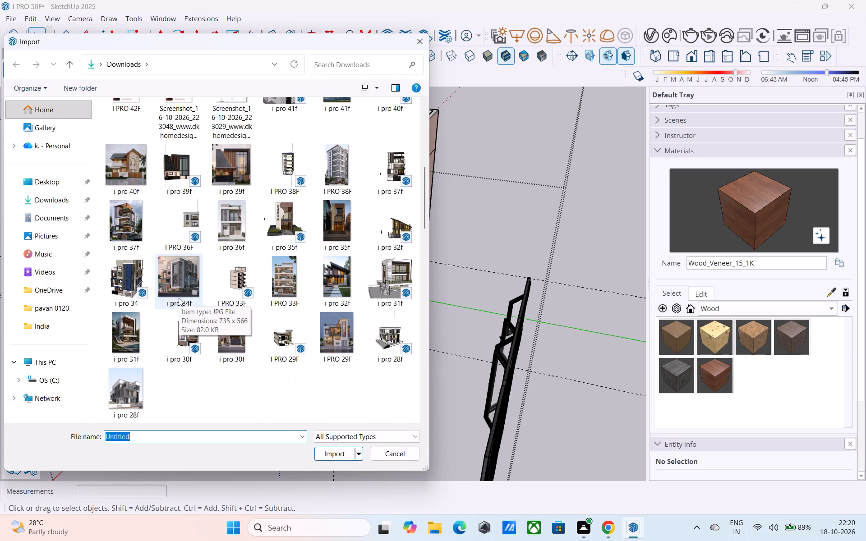
scroll(180, 297, down, 2)
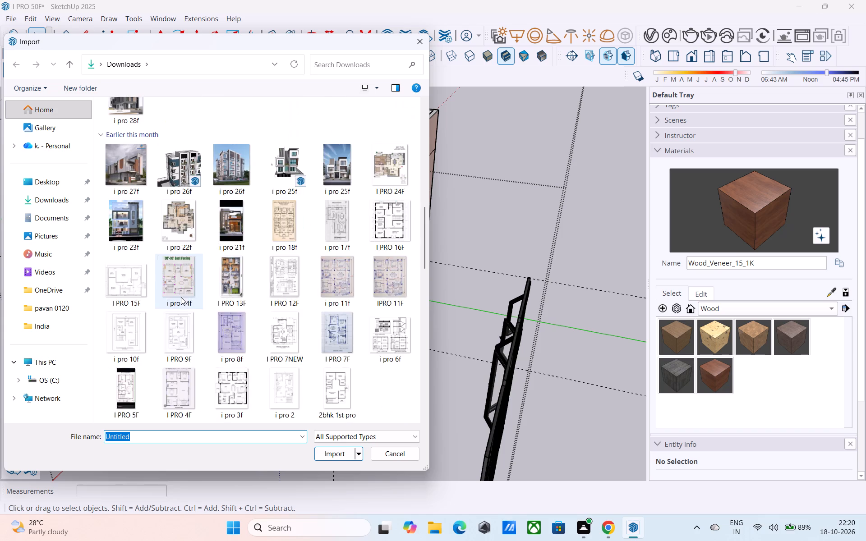
scroll(181, 297, down, 3)
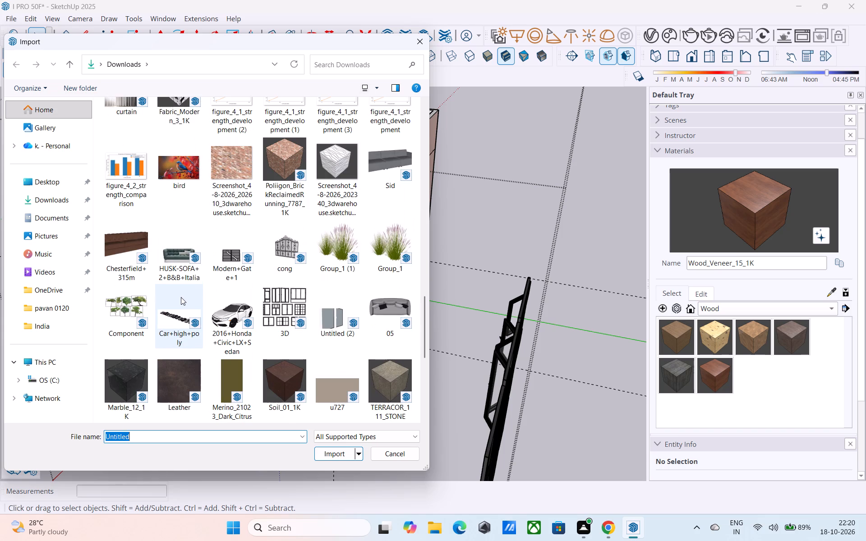
click(231, 260)
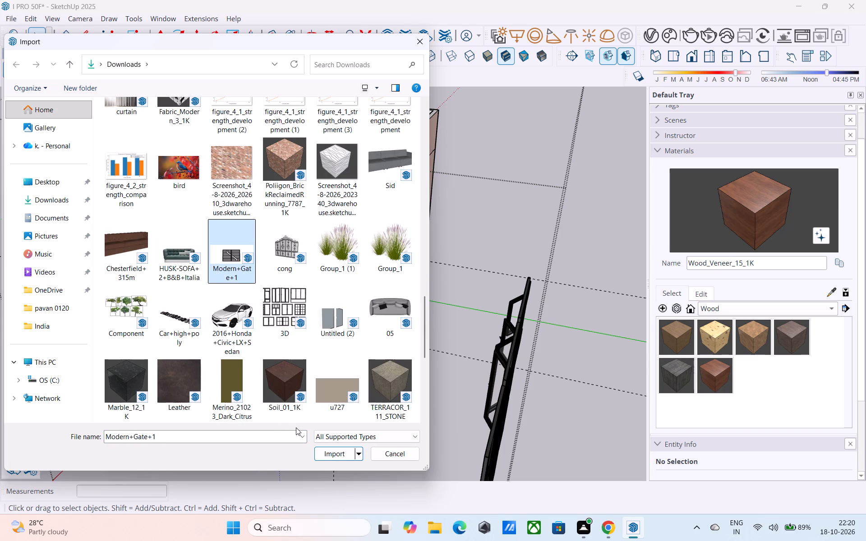
click(326, 450)
click(295, 406)
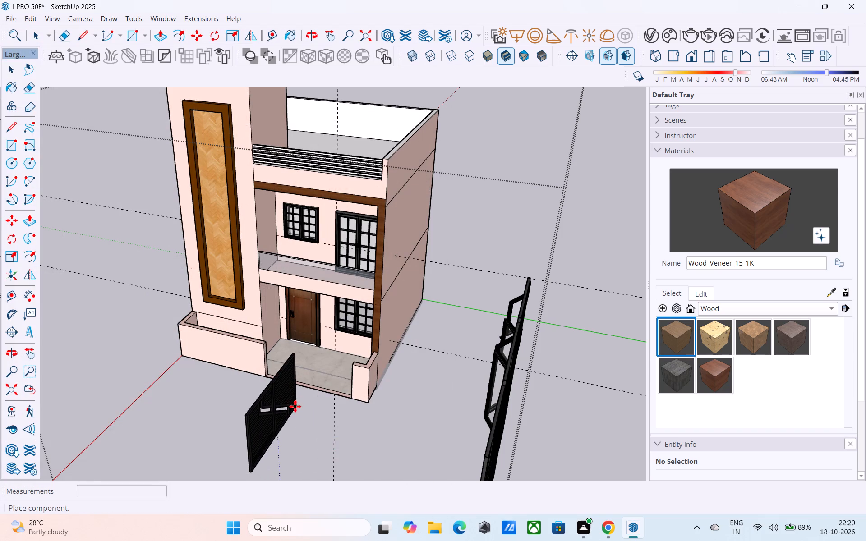
Rotate the imported gate 90 degrees on the ground plane so it runs parallel to the front boundary wall.
scroll(319, 319, down, 5)
middle_drag(304, 338, 354, 396)
key(q)
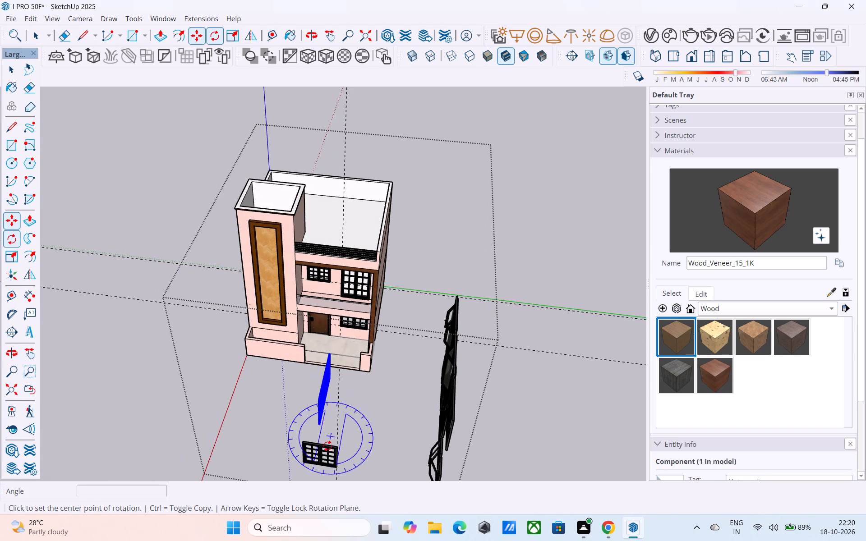
scroll(327, 446, up, 8)
click(295, 424)
click(334, 427)
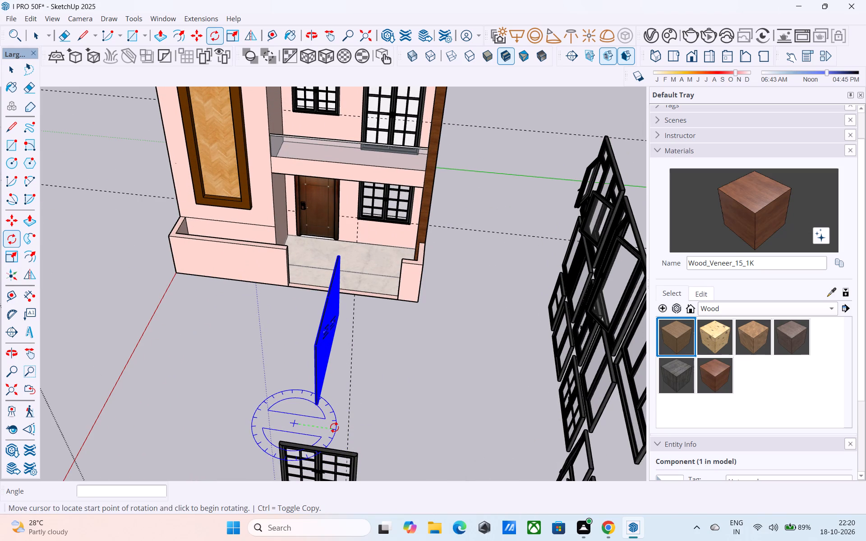
click(323, 306)
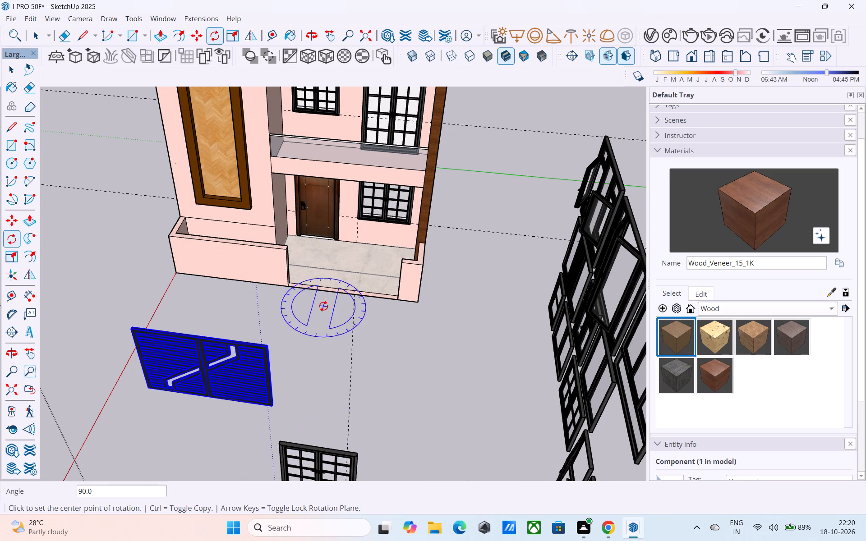
Scale the gate down uniformly from its upper corner, bringing it closer to the size of the porch opening.
scroll(323, 316, down, 5)
middle_drag(290, 371, 375, 323)
key(s)
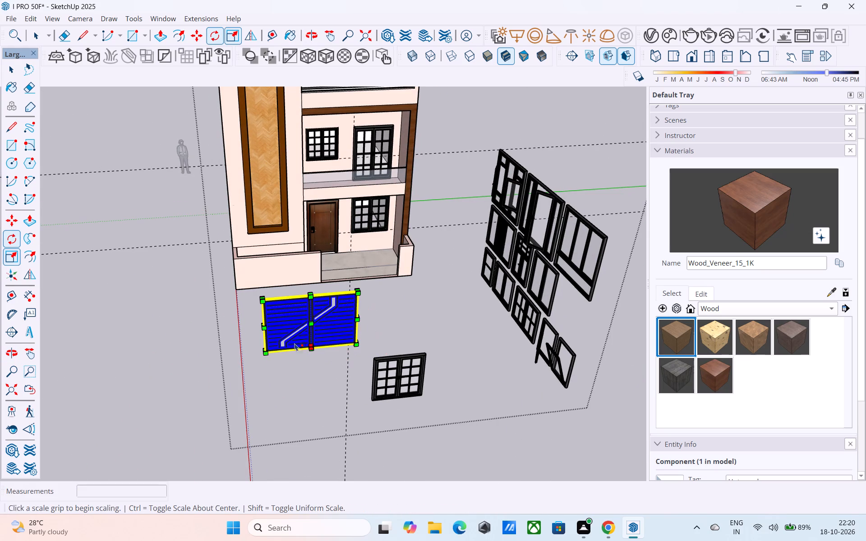
scroll(257, 343, up, 11)
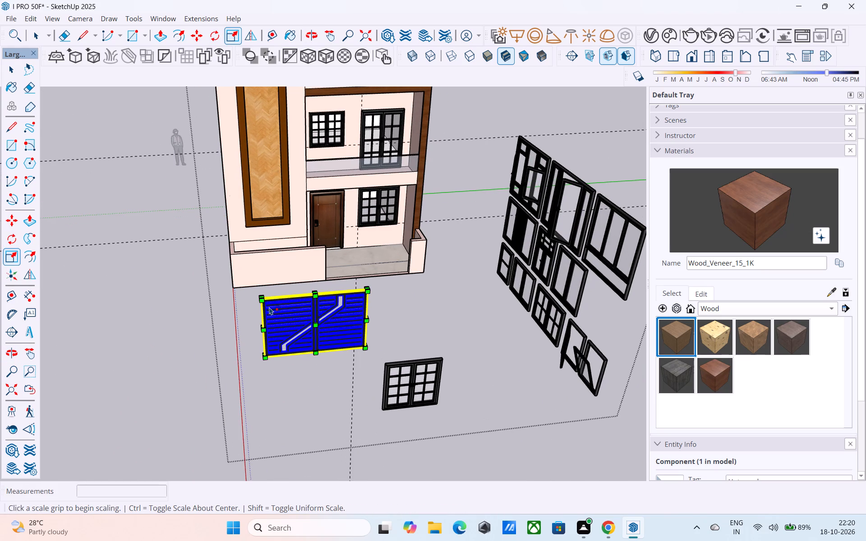
scroll(268, 304, up, 9)
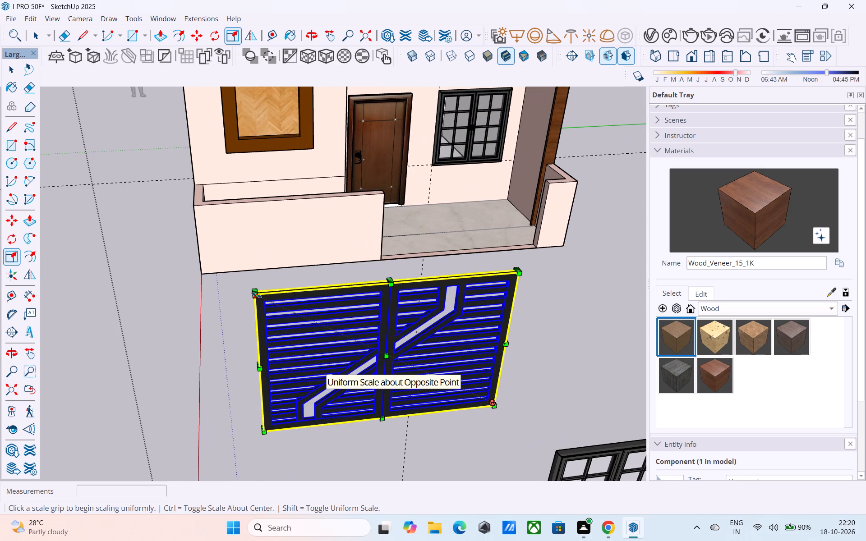
click(256, 295)
click(341, 308)
Move the gate by its lower corner onto the base of the short boundary wall beside the porch opening.
middle_drag(354, 399, 337, 400)
scroll(351, 400, up, 1)
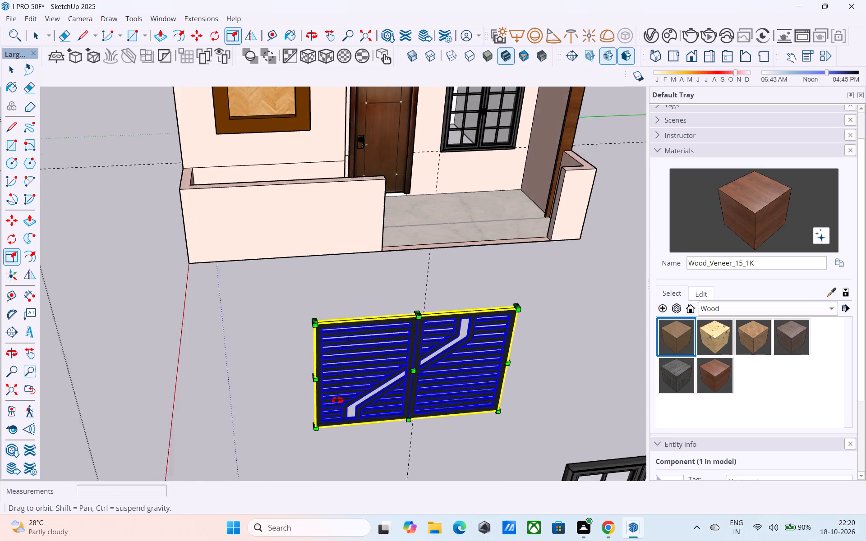
middle_drag(337, 400, 163, 357)
shift+middle_drag(163, 357, 254, 345)
scroll(244, 353, up, 2)
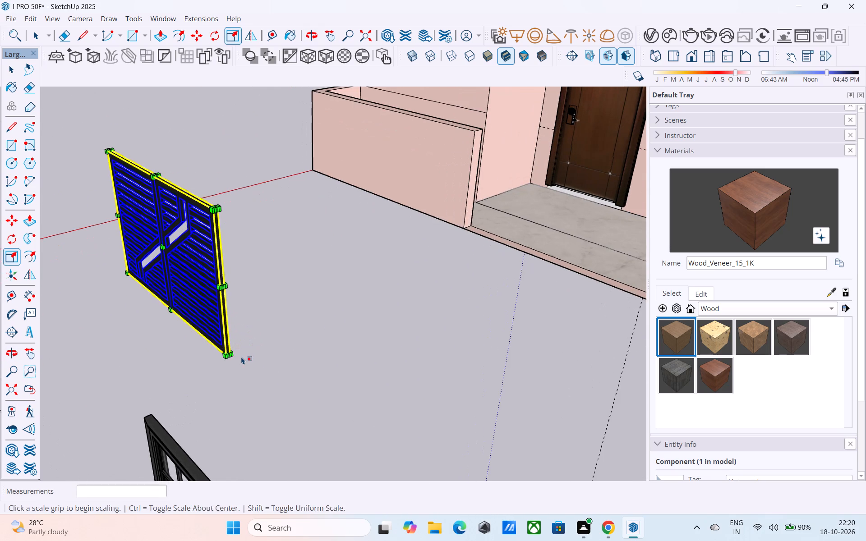
key(m)
click(230, 353)
scroll(332, 327, down, 3)
middle_drag(333, 329, 171, 380)
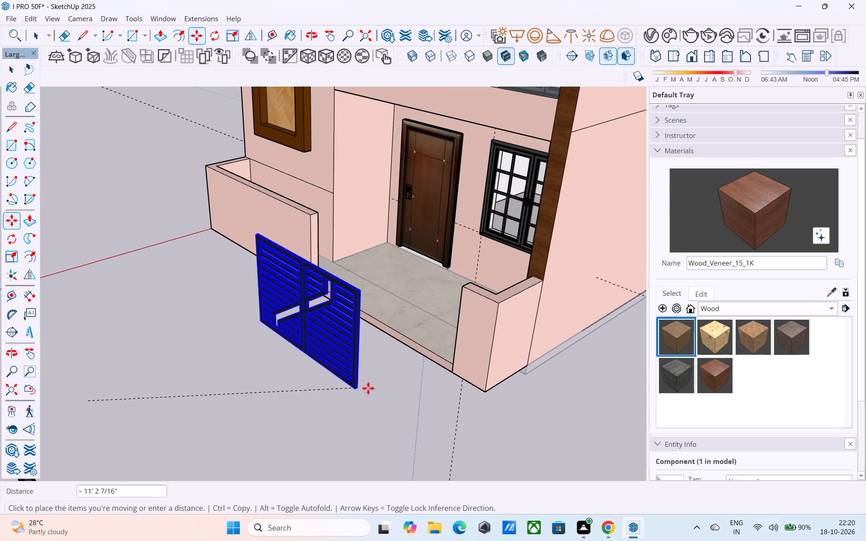
scroll(372, 388, up, 8)
click(498, 352)
Stretch the gate along the red axis by about 1.40 so it spans the opening to the long boundary wall.
middle_drag(451, 339, 622, 359)
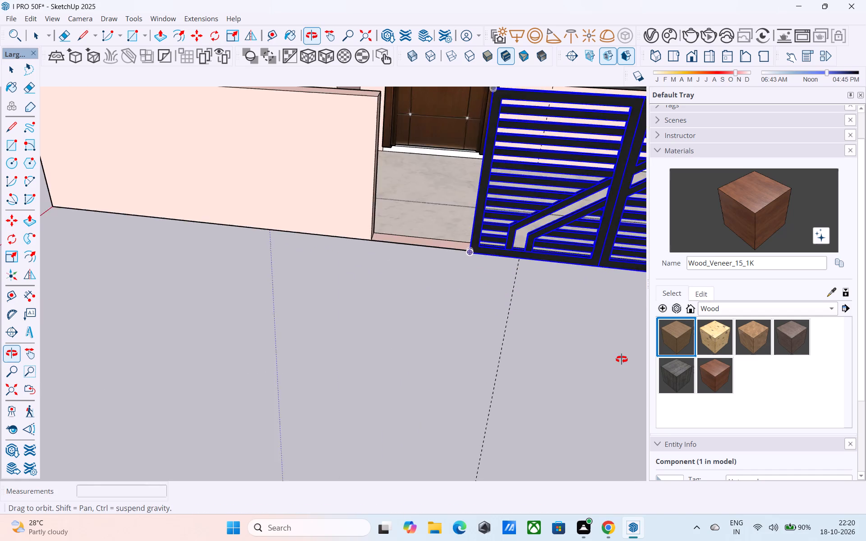
middle_drag(622, 359, 640, 392)
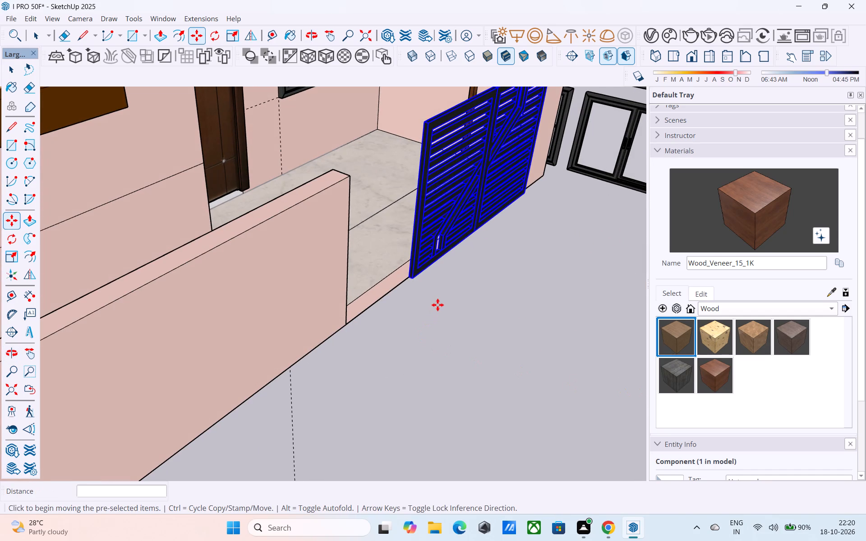
text(DS)
scroll(412, 206, up, 1)
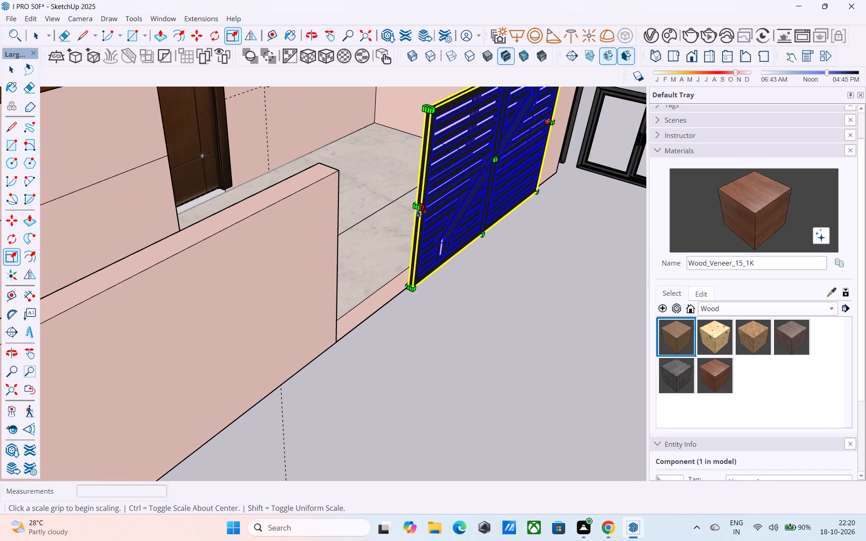
scroll(417, 209, up, 3)
click(418, 206)
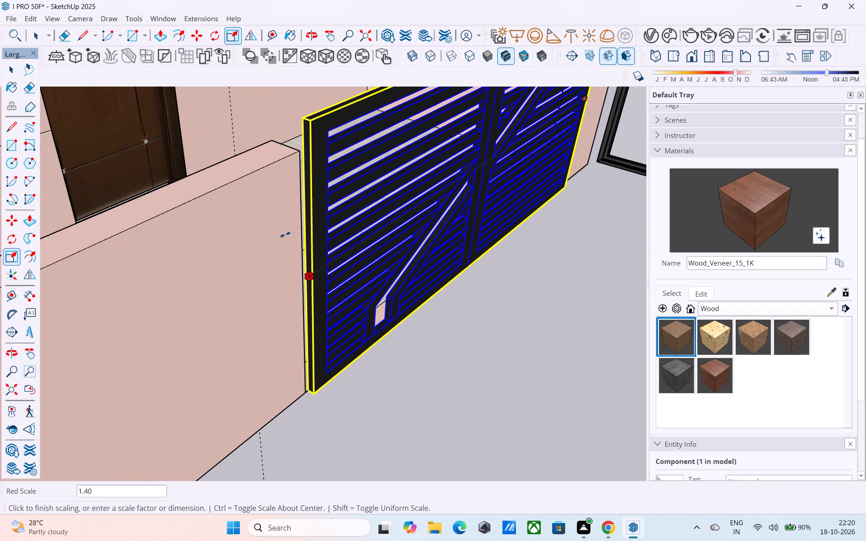
click(282, 235)
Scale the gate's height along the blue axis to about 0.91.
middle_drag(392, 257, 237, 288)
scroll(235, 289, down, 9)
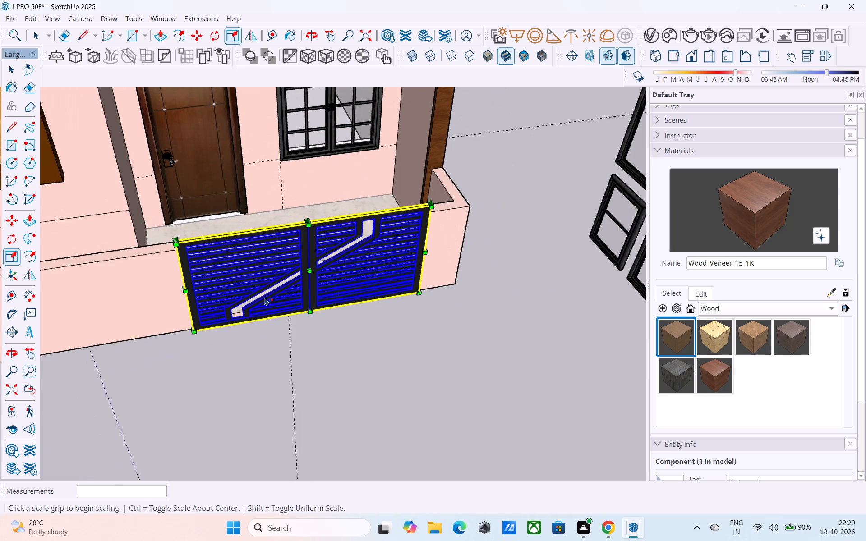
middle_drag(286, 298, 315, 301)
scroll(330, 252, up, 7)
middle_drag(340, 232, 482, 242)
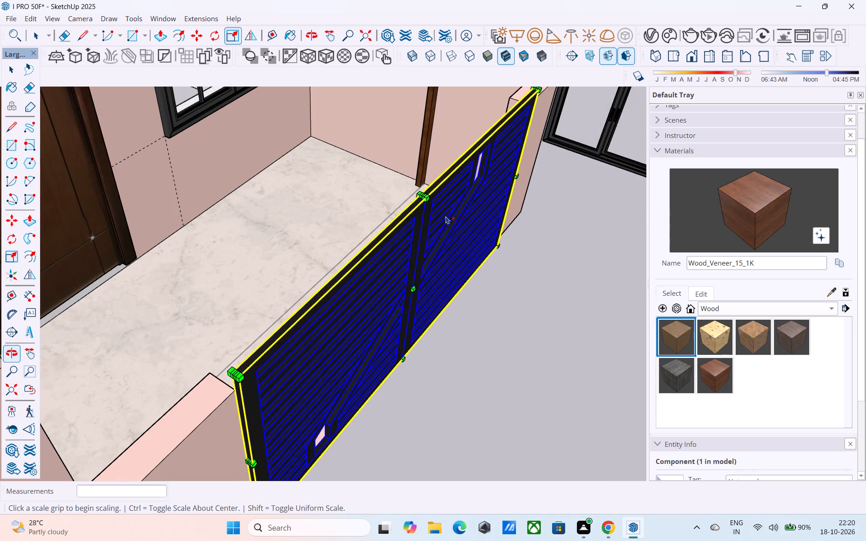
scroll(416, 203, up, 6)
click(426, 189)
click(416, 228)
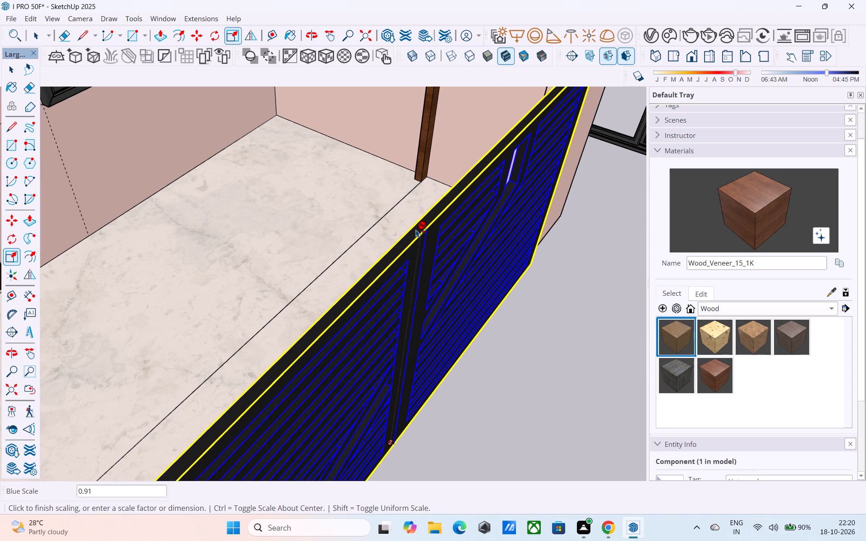
Scale the gate's height up along the blue axis so its top stands slightly above the boundary wall.
middle_drag(438, 261, 335, 190)
scroll(348, 192, down, 9)
middle_drag(393, 210, 420, 227)
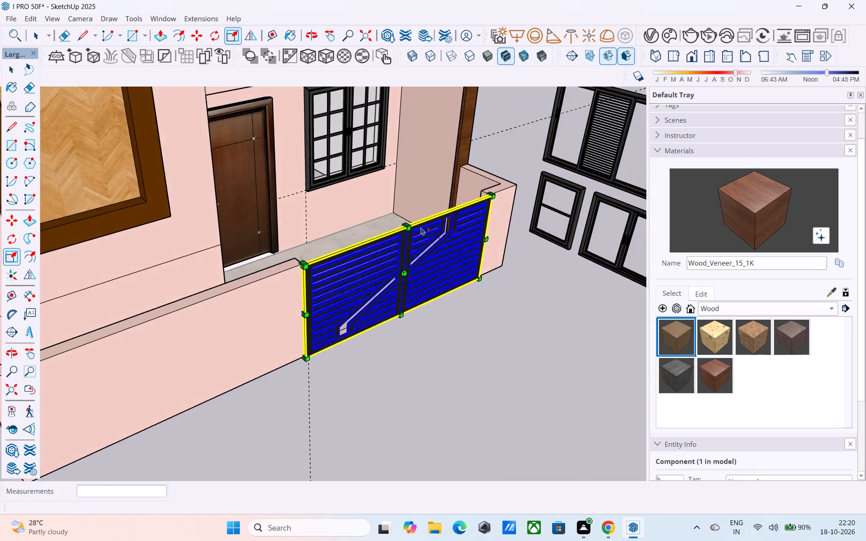
scroll(421, 227, up, 12)
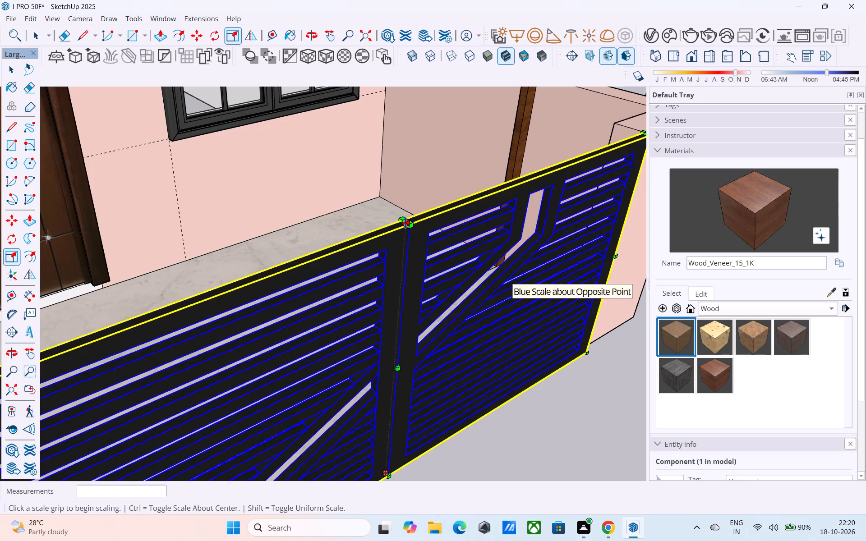
click(405, 223)
click(402, 179)
Reposition the gate by its lower corner at the base corner of the long boundary wall.
scroll(405, 187, down, 8)
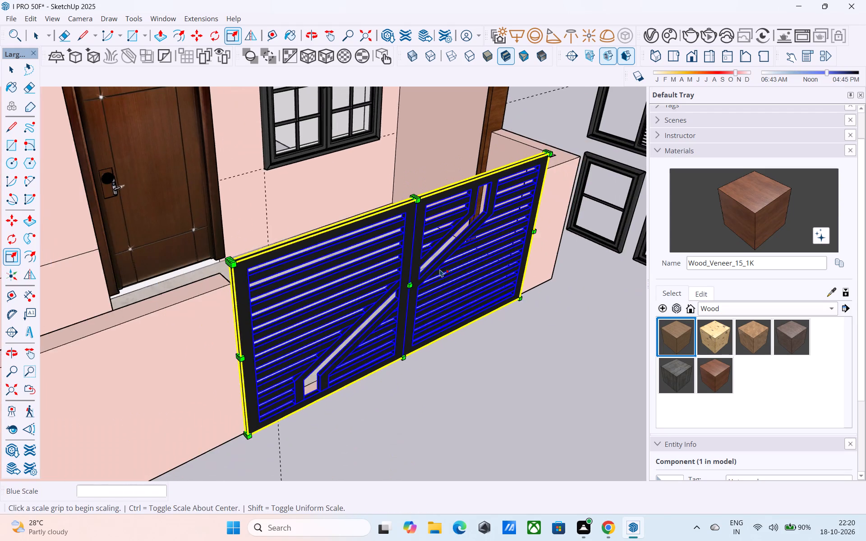
middle_drag(410, 232, 429, 206)
key(m)
scroll(270, 420, up, 3)
click(276, 411)
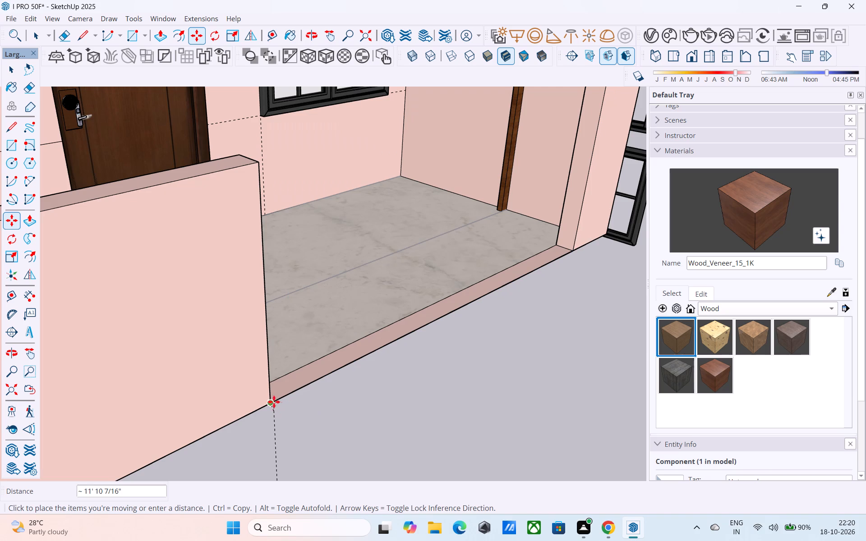
scroll(274, 404, up, 2)
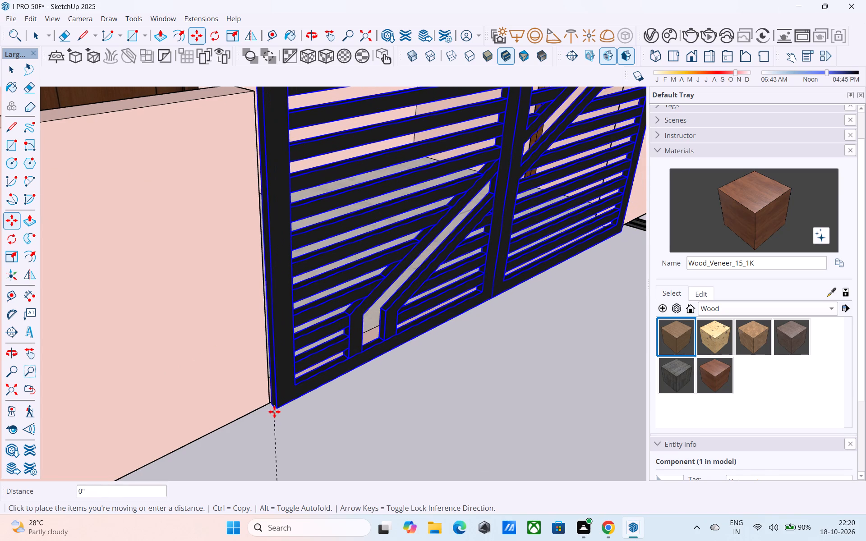
click(272, 411)
scroll(258, 404, down, 11)
key(space)
scroll(254, 390, down, 1)
Delete all the spare window frames standing beside and in front of the building.
middle_drag(254, 390, 248, 387)
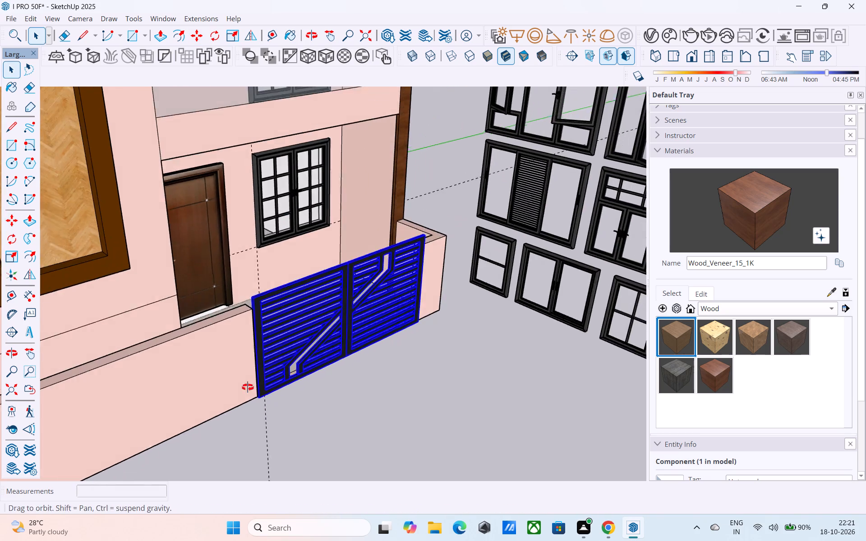
middle_drag(248, 387, 182, 371)
scroll(171, 353, down, 11)
middle_drag(203, 368, 194, 368)
middle_drag(246, 379, 343, 360)
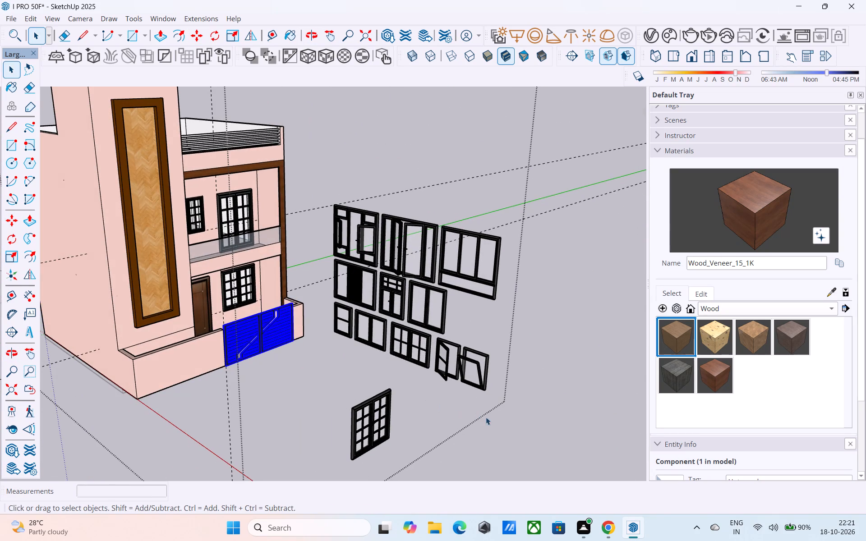
drag(512, 418, 333, 105)
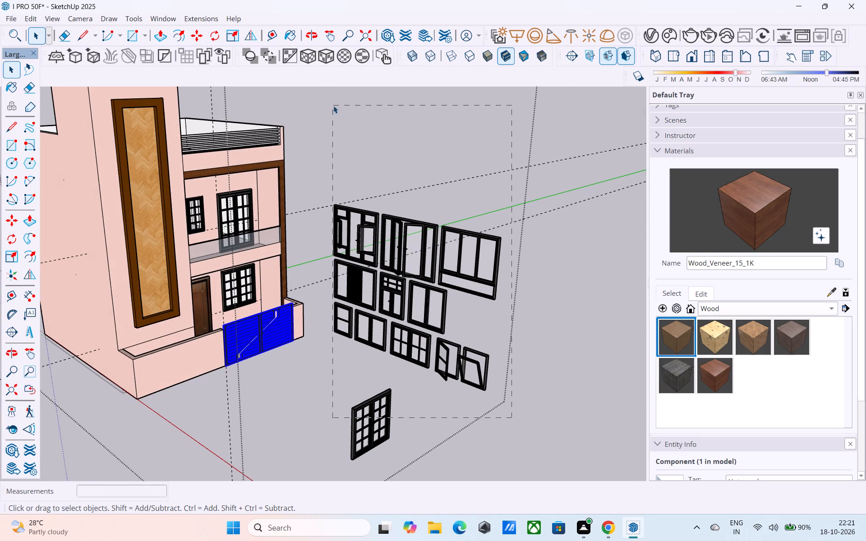
drag(333, 105, 330, 105)
key(Delete)
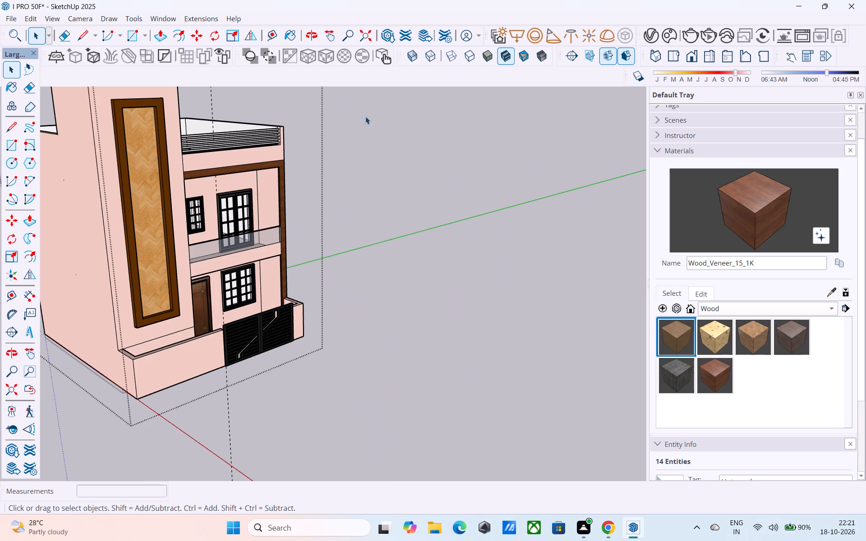
Clear the selection and save the I PRO 50F model.
scroll(369, 117, down, 5)
middle_drag(377, 160, 229, 203)
scroll(228, 204, up, 1)
scroll(230, 204, down, 5)
click(401, 214)
middle_drag(295, 209, 274, 197)
key(ctrl+s)
click(376, 341)
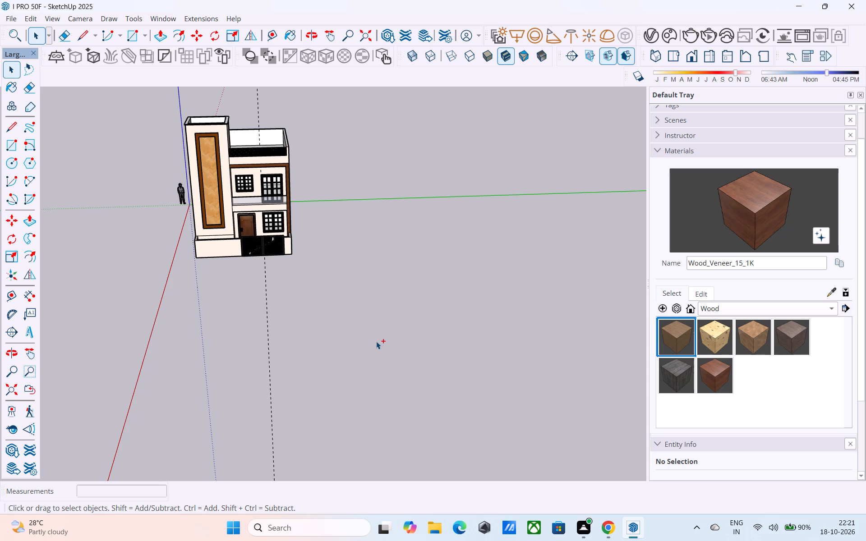
Examine the building's front elevation, boundary wall and newly fitted gate from several angles.
middle_drag(322, 320, 367, 178)
shift+middle_drag(357, 174, 373, 218)
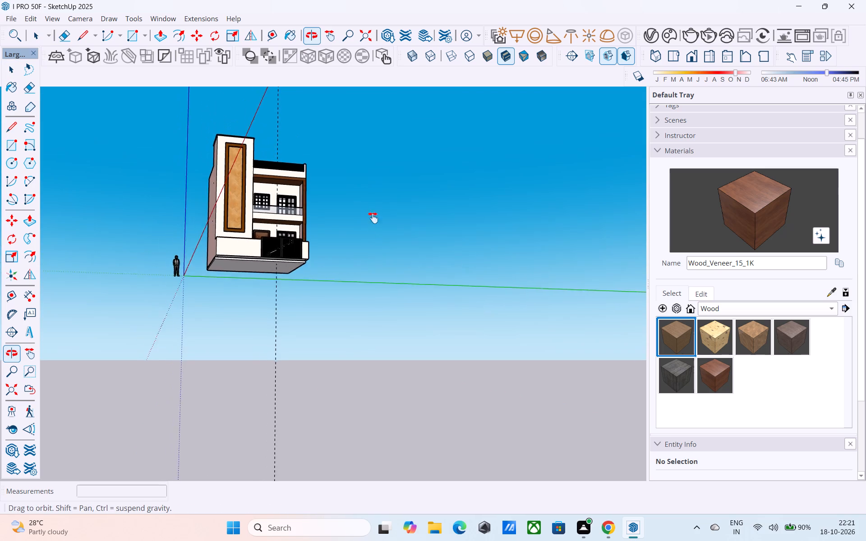
shift+middle_drag(373, 218, 319, 284)
middle_drag(273, 302, 400, 306)
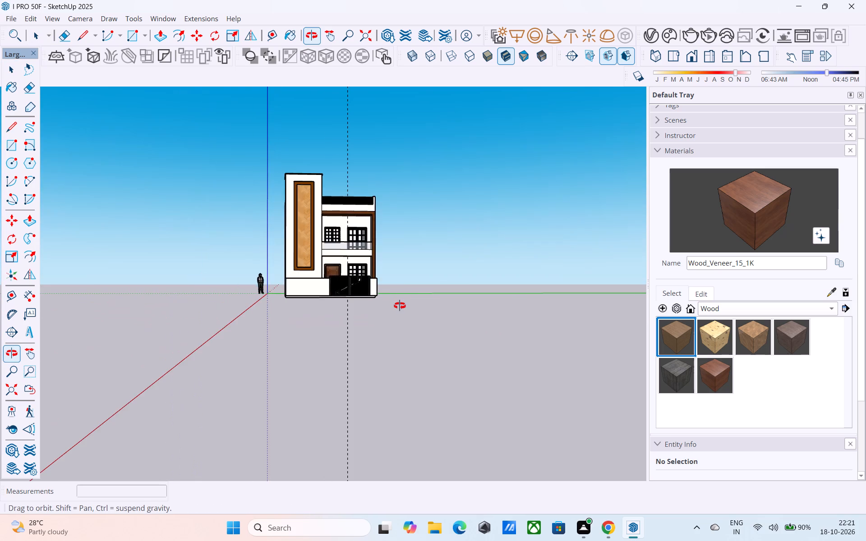
middle_drag(400, 306, 402, 351)
scroll(332, 325, up, 8)
middle_drag(252, 273, 265, 328)
scroll(319, 352, up, 5)
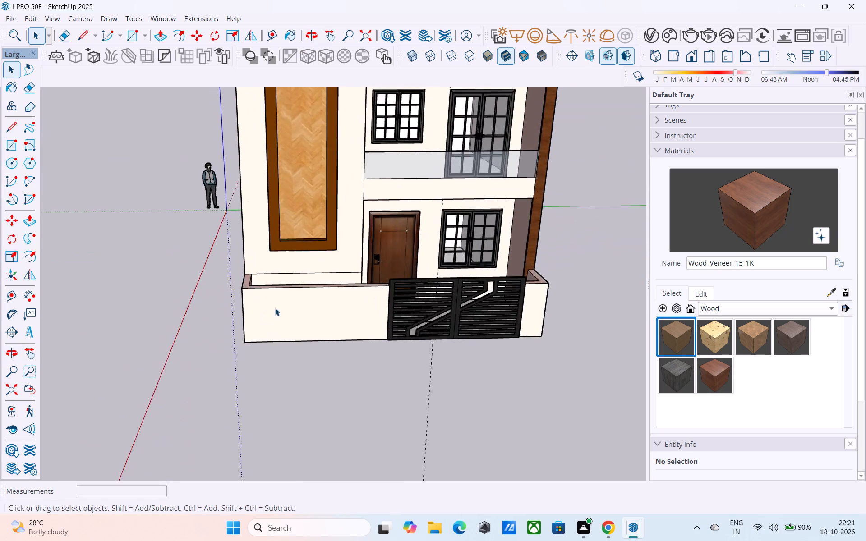
Copy the long boundary wall's outer end edge 1' inward along its front face to mark a pillar strip.
scroll(275, 308, up, 6)
double_click(238, 289)
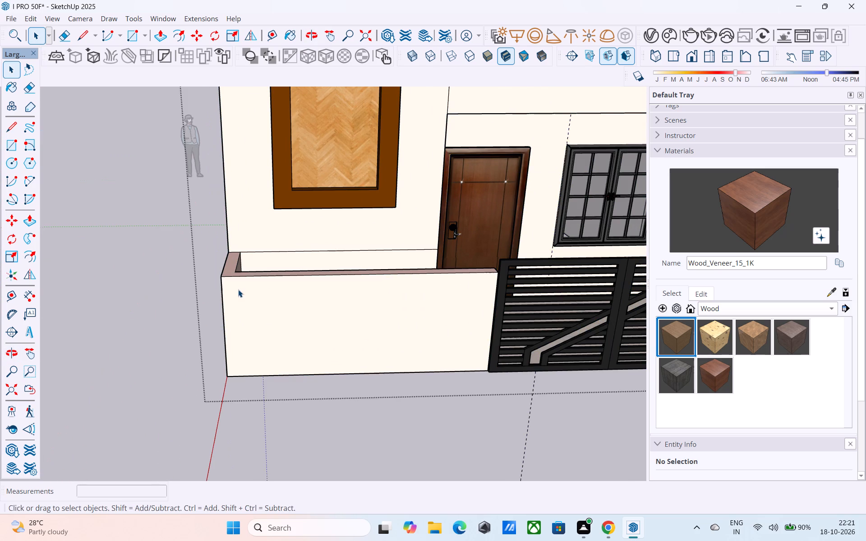
click(222, 297)
key(m)
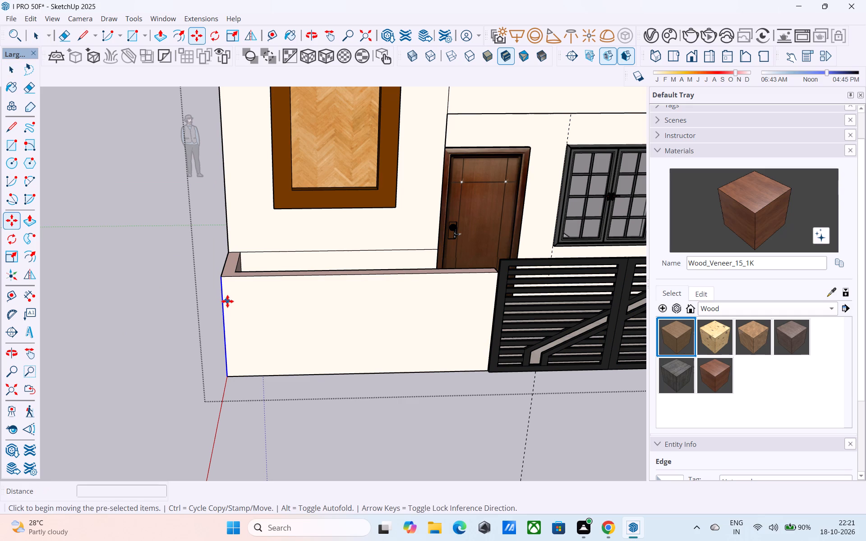
click(222, 277)
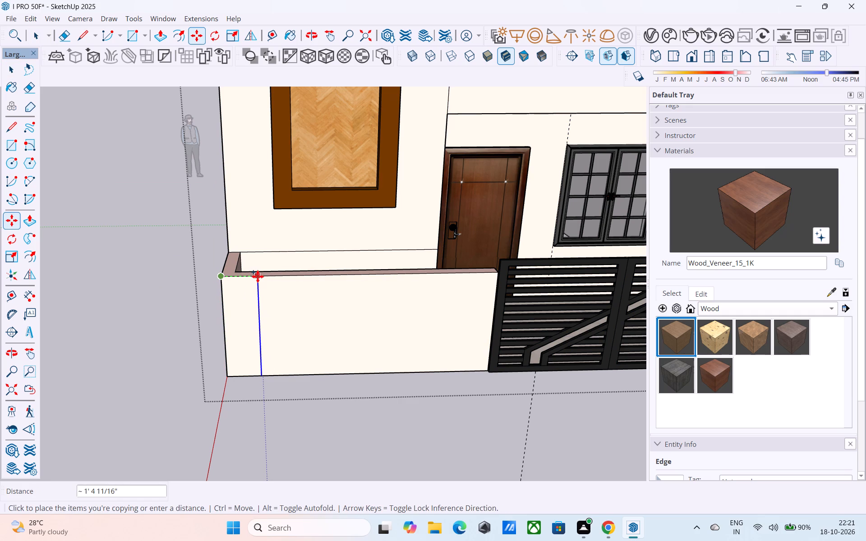
text(1')
key(Return)
key(space)
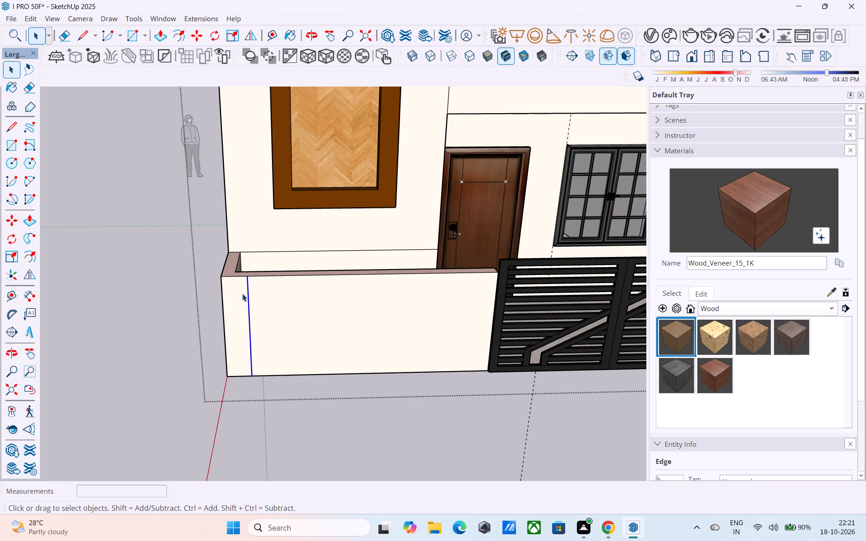
Push/Pull the narrow strip at the outer end of the boundary wall outward by 3".
click(240, 295)
key(p)
click(240, 296)
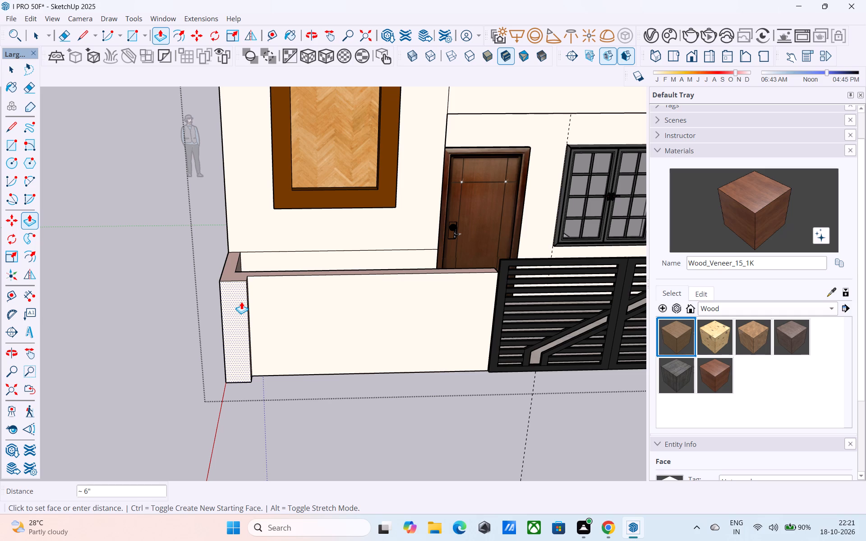
key(3)
key(shift+quotedbl)
key(Return)
key(space)
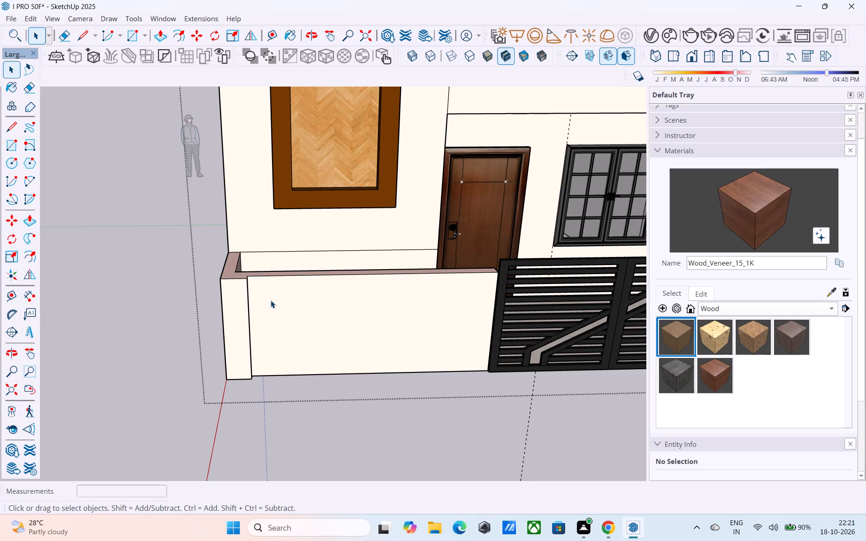
Draw a rectangle about 5' 1" by 1' 9" in the middle of the long boundary wall's front face.
text(ER)
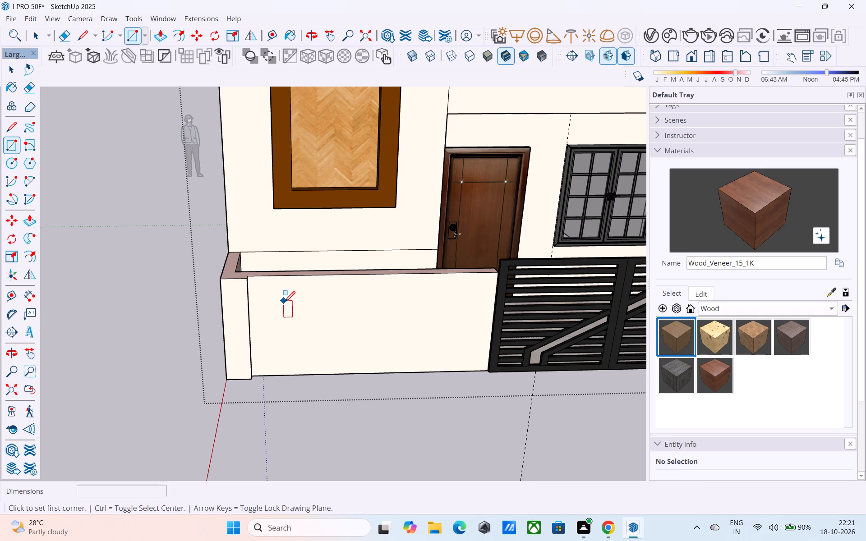
click(297, 305)
click(424, 341)
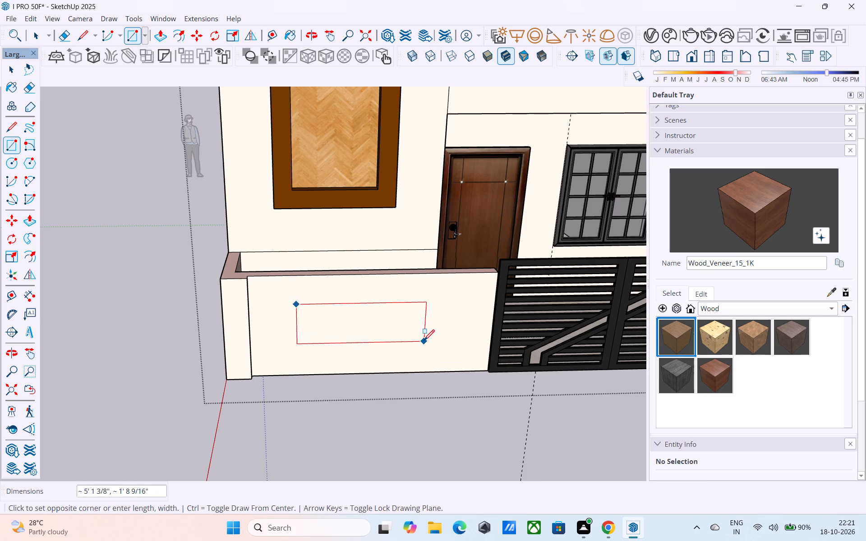
middle_drag(415, 341, 389, 284)
key(space)
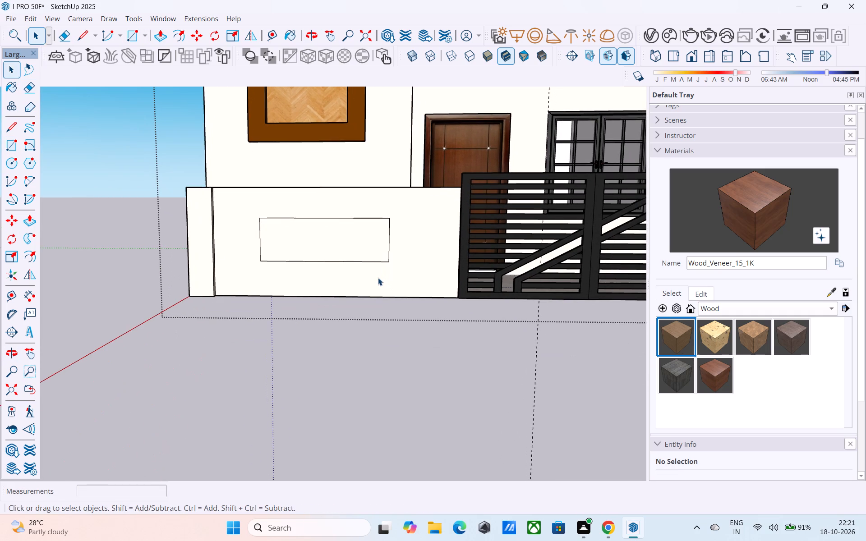
Push/Pull the rectangle on the boundary wall outward by 3" as a raised panel.
scroll(355, 271, up, 1)
click(338, 229)
key(p)
click(335, 231)
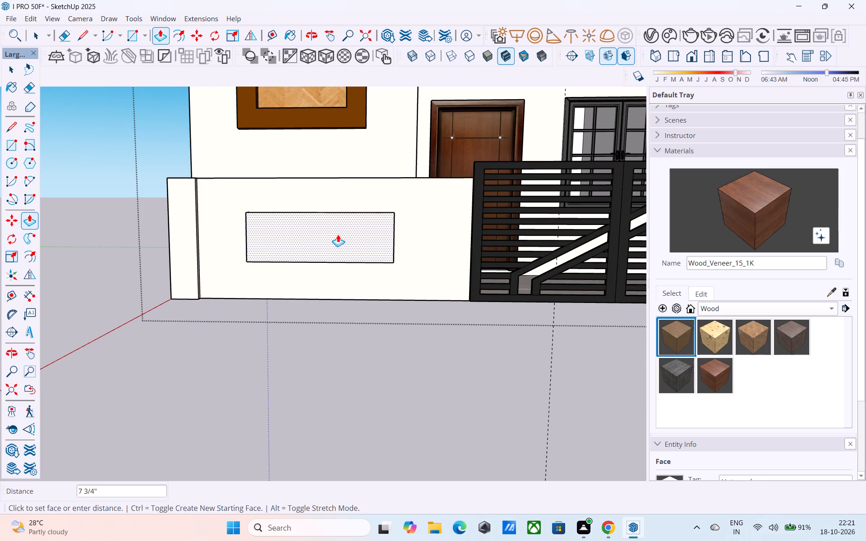
text(3")
key(Return)
key(space)
Paint the front and all side faces of the raised boundary wall panel with Wood_Planks_01_1K.
middle_drag(339, 234, 342, 270)
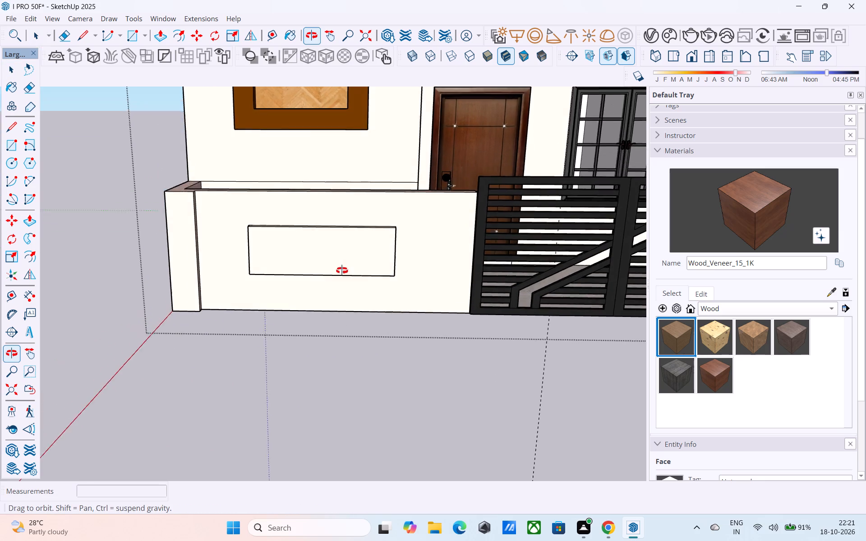
middle_drag(342, 270, 378, 345)
click(677, 367)
click(381, 300)
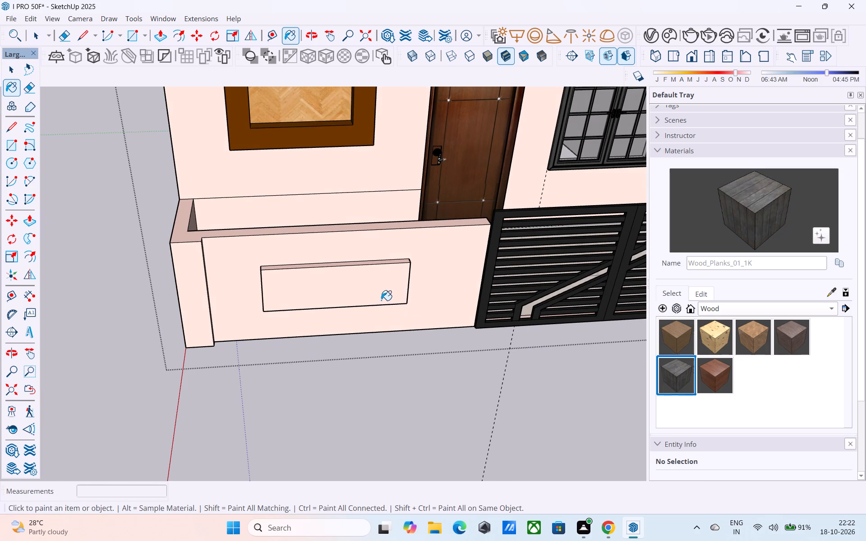
scroll(318, 257, up, 9)
click(313, 275)
middle_drag(314, 281, 369, 265)
scroll(269, 300, up, 2)
click(253, 300)
middle_drag(284, 318, 64, 238)
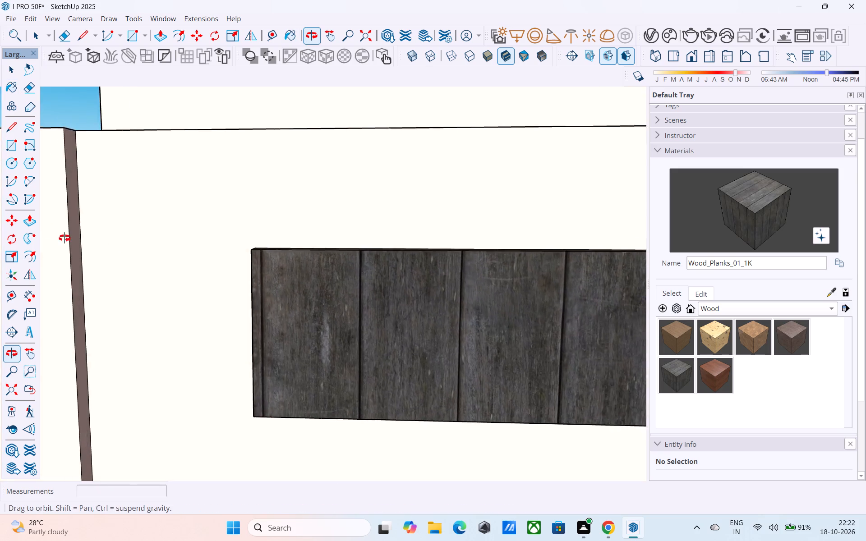
middle_drag(64, 238, 45, 228)
middle_drag(347, 364, 212, 311)
click(387, 232)
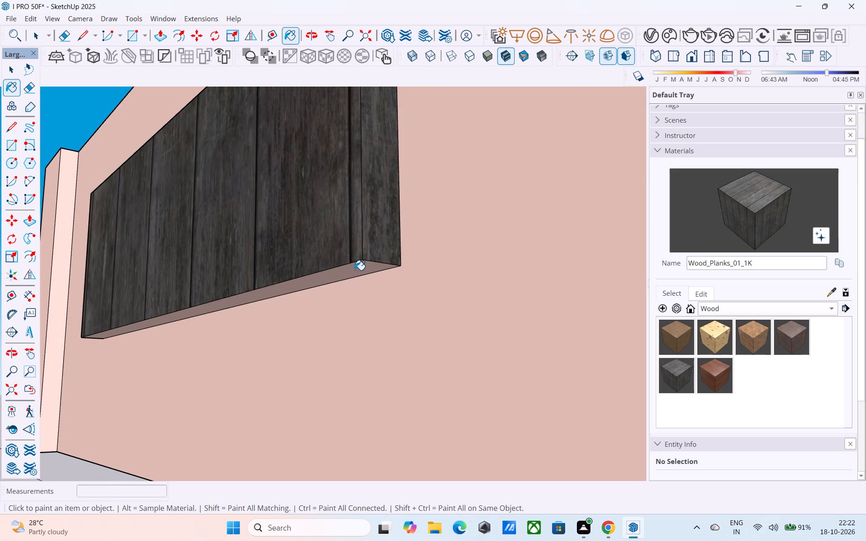
click(354, 270)
Examine the building's front and side elevations with the new boundary wall panel and pillar.
scroll(219, 276, down, 16)
middle_drag(330, 316, 541, 393)
middle_drag(537, 397, 375, 362)
scroll(367, 363, down, 9)
middle_drag(323, 362, 289, 449)
scroll(289, 447, down, 3)
middle_click(291, 444)
scroll(286, 431, down, 4)
middle_drag(286, 431, 294, 408)
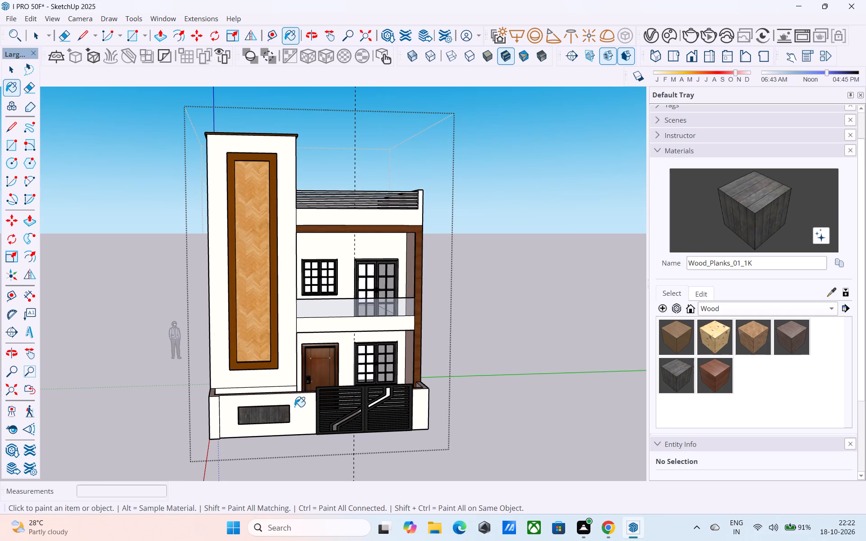
scroll(319, 436, down, 1)
middle_drag(266, 363, 308, 395)
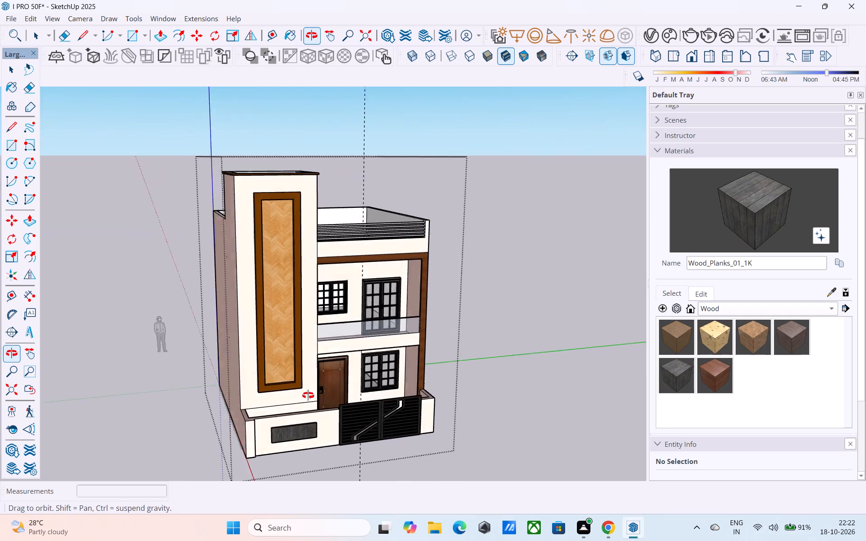
middle_drag(308, 395, 218, 344)
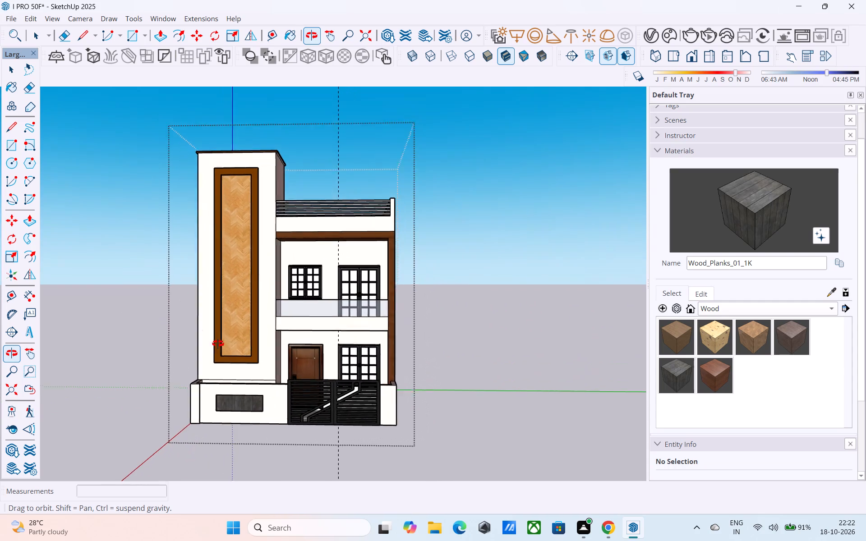
middle_drag(218, 344, 216, 345)
middle_drag(305, 395, 226, 387)
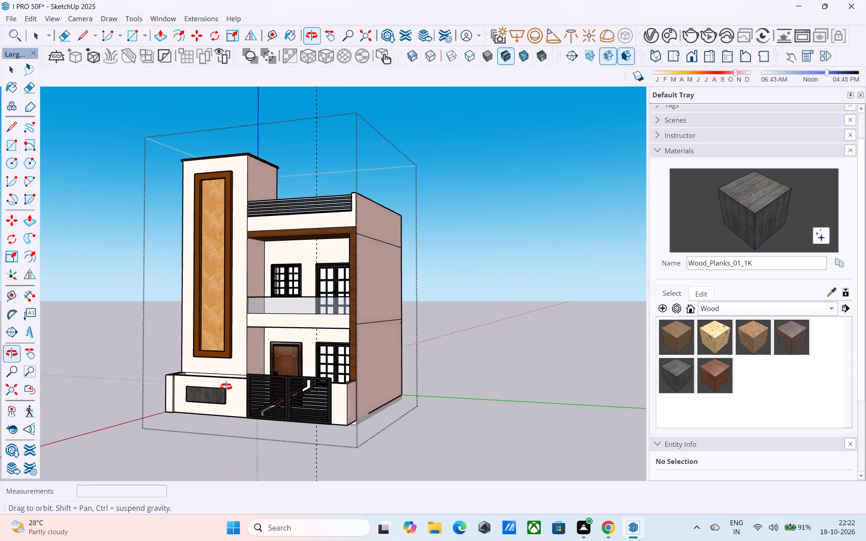
middle_drag(226, 387, 385, 424)
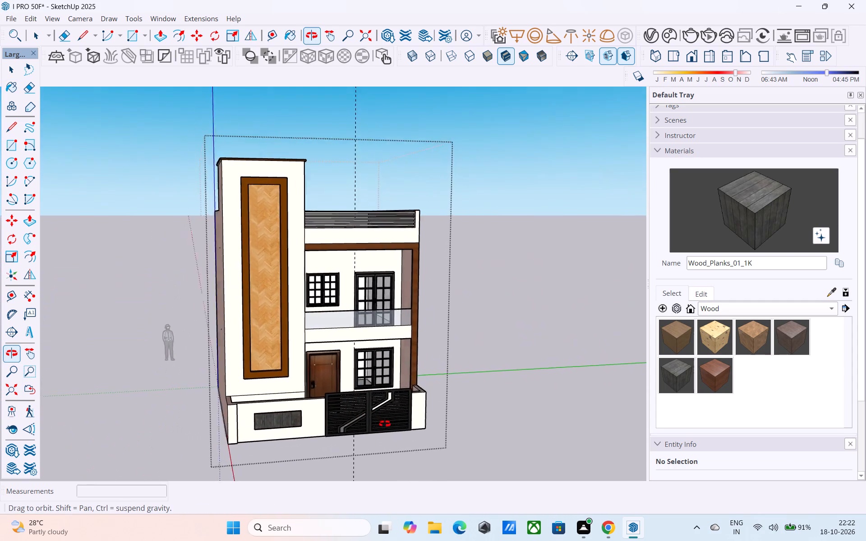
middle_drag(385, 424, 321, 426)
scroll(482, 420, down, 4)
middle_drag(483, 421, 384, 449)
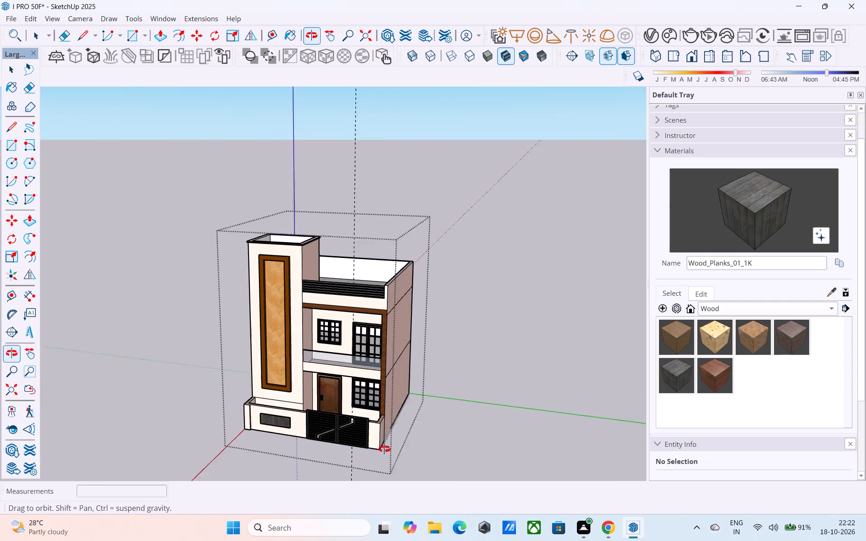
middle_drag(384, 449, 382, 450)
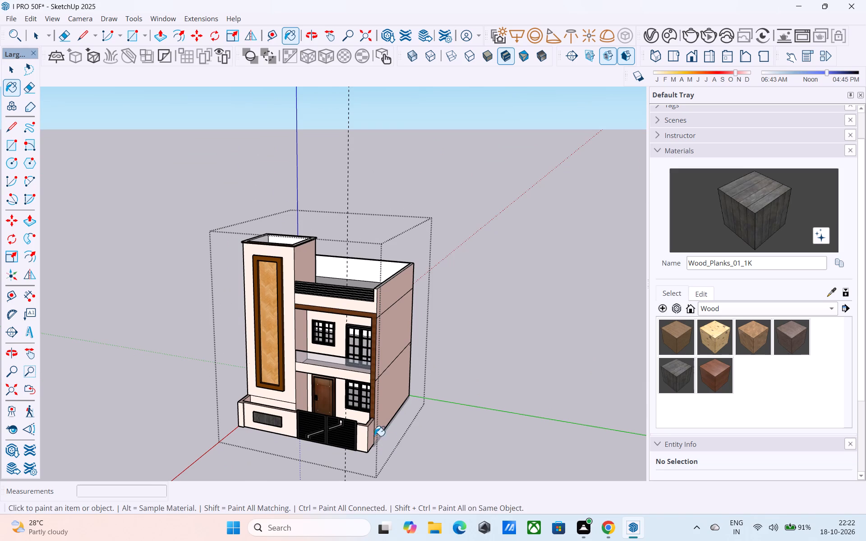
middle_drag(298, 400, 435, 297)
scroll(436, 296, up, 4)
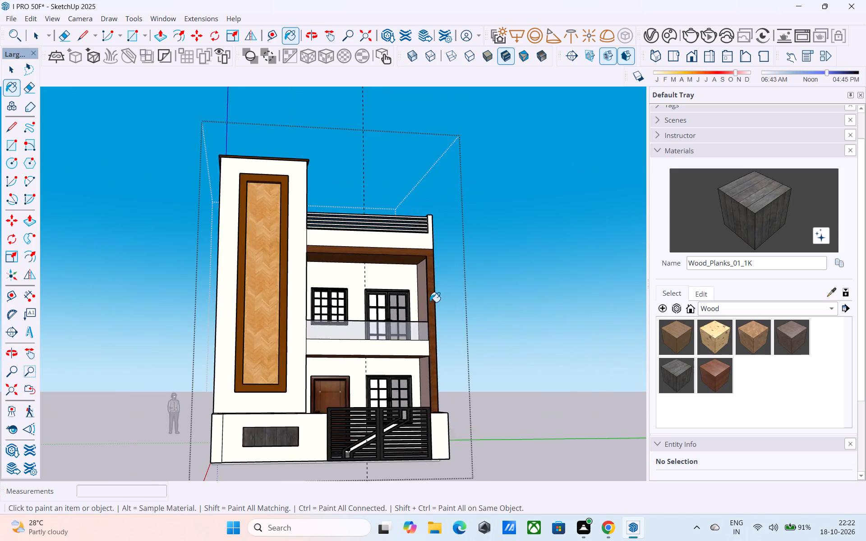
scroll(427, 311, down, 1)
middle_drag(426, 313, 258, 362)
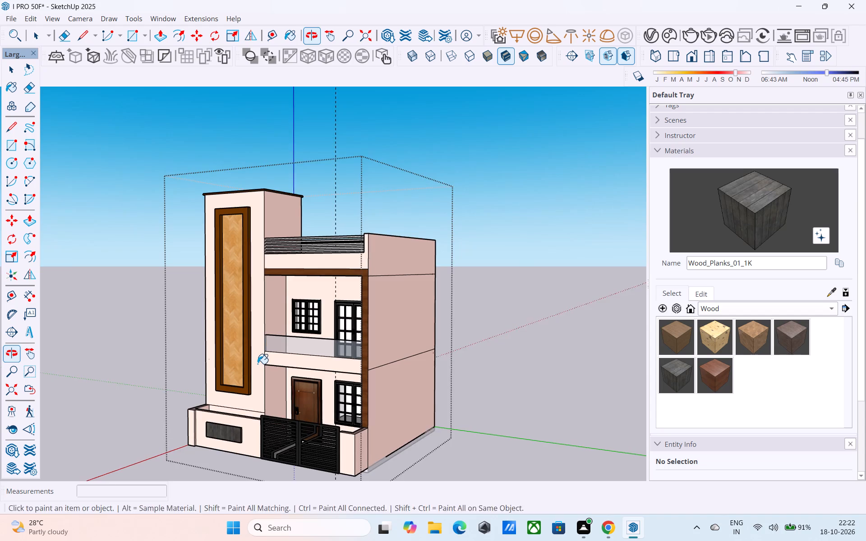
middle_drag(258, 364, 332, 370)
middle_drag(332, 369, 361, 358)
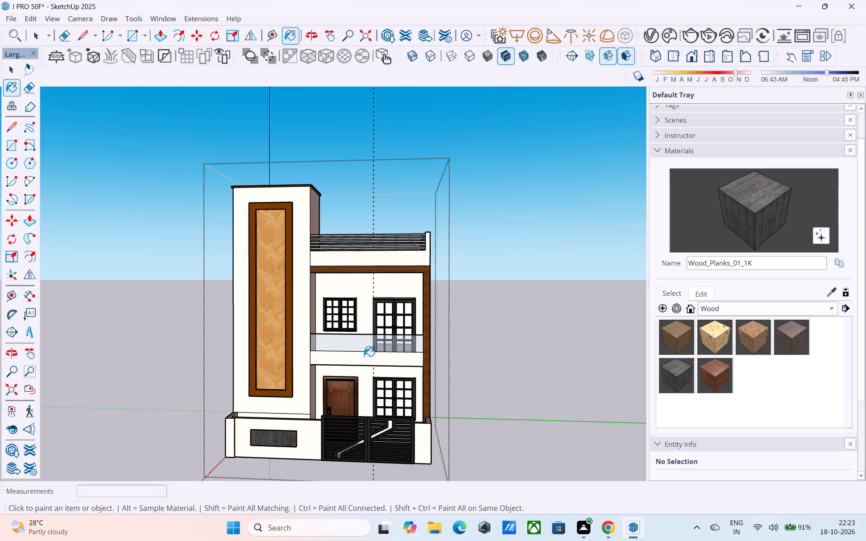
middle_drag(396, 361, 399, 391)
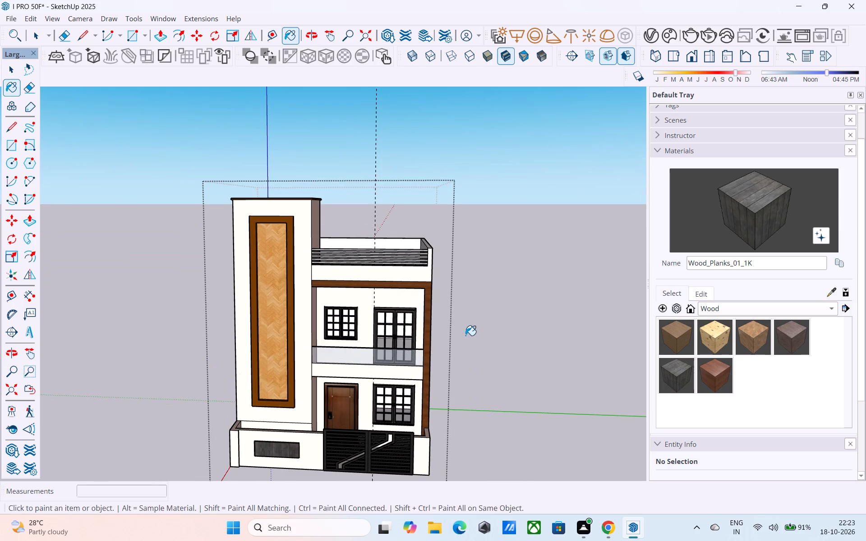
Stop painting and close the building group.
key(space)
click(465, 335)
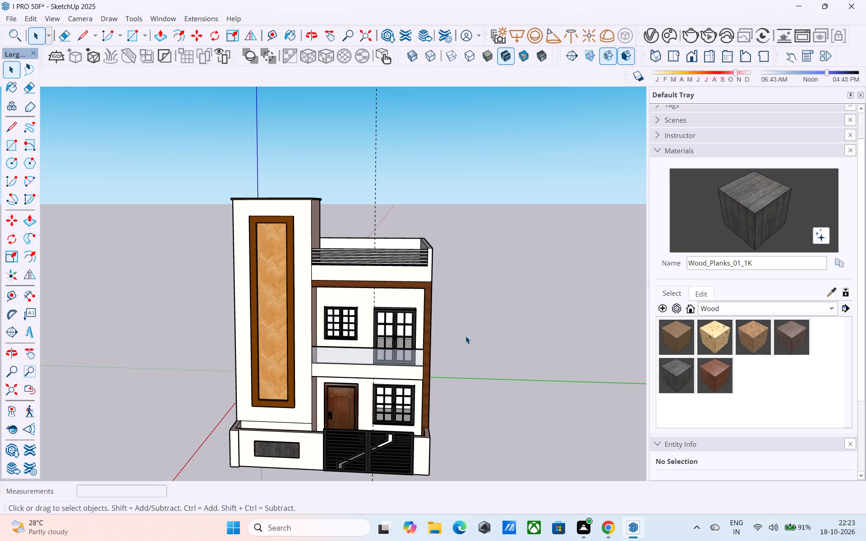
Examine the closed building group's front elevation from low, high and side angles.
scroll(419, 325, down, 2)
middle_drag(419, 327, 394, 209)
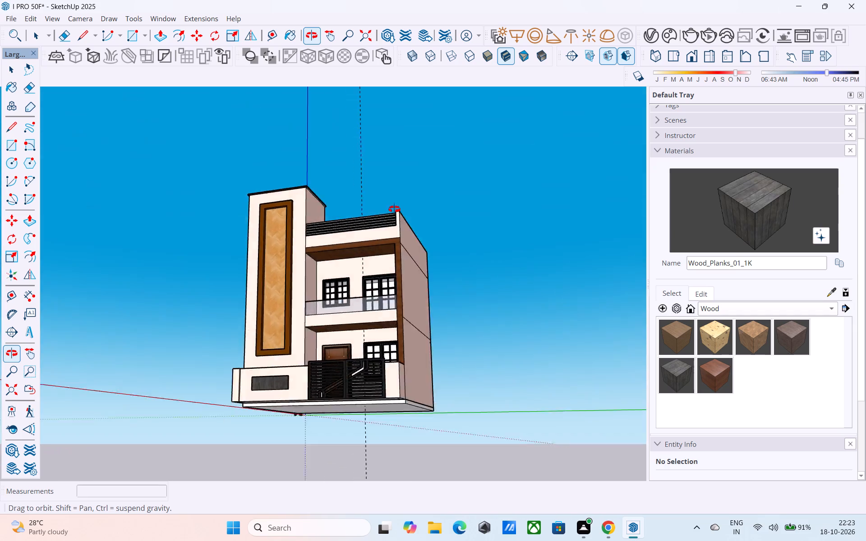
middle_drag(394, 209, 561, 315)
middle_drag(527, 324, 487, 326)
scroll(505, 325, up, 3)
middle_drag(479, 338, 386, 345)
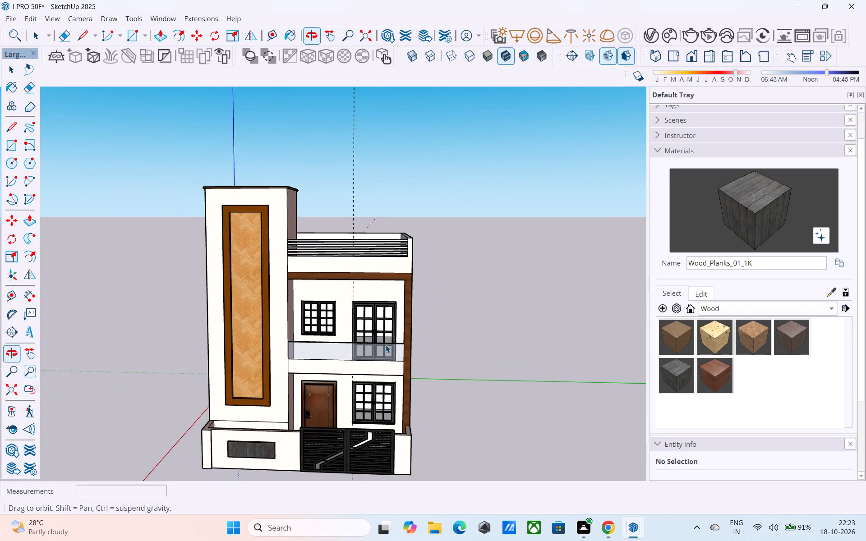
middle_drag(386, 345, 384, 344)
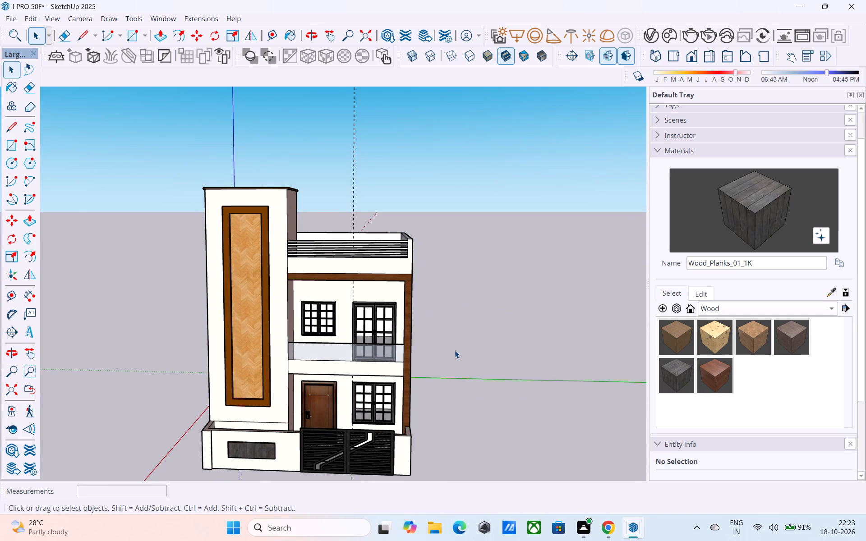
middle_drag(484, 405, 476, 383)
shift+middle_drag(424, 397, 465, 367)
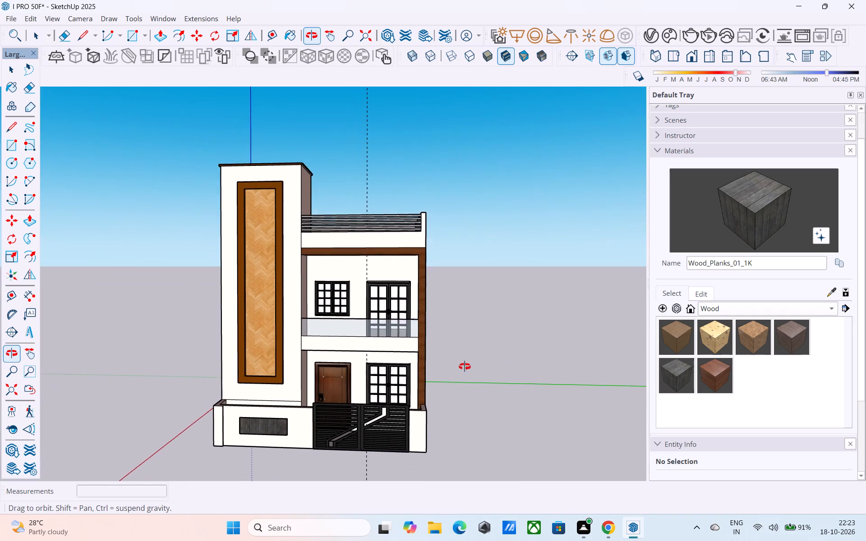
shift+middle_drag(465, 367, 464, 370)
scroll(465, 324, down, 6)
middle_drag(461, 329, 443, 400)
Open the building group and erase the dashed vertical guide line running through the building.
key(e)
drag(438, 238, 401, 237)
key(space)
double_click(385, 282)
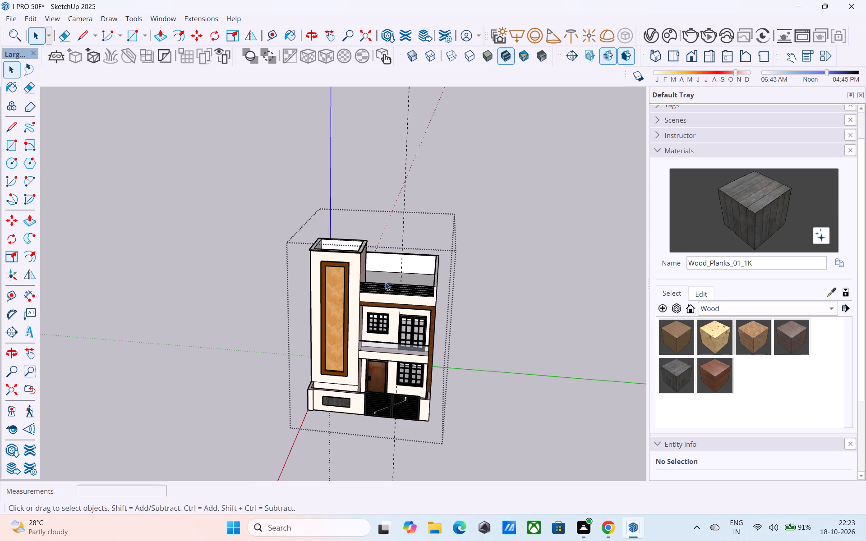
key(e)
drag(441, 178, 402, 180)
key(space)
Close the building group and save the I PRO 50F model.
scroll(399, 224, down, 4)
click(515, 224)
key(ctrl+s)
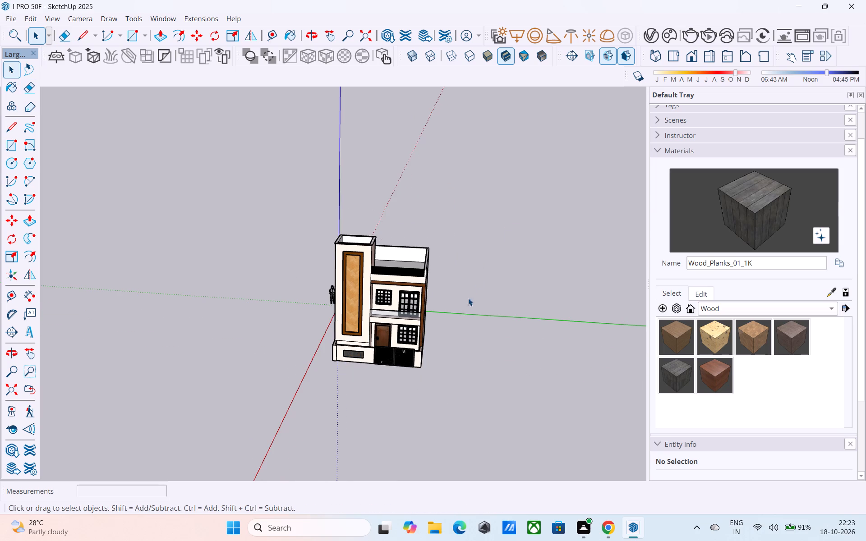
Save the I PRO 50F model again with the front elevation in view.
middle_drag(467, 300, 570, 241)
middle_drag(485, 266, 477, 344)
shift+middle_drag(470, 349, 470, 338)
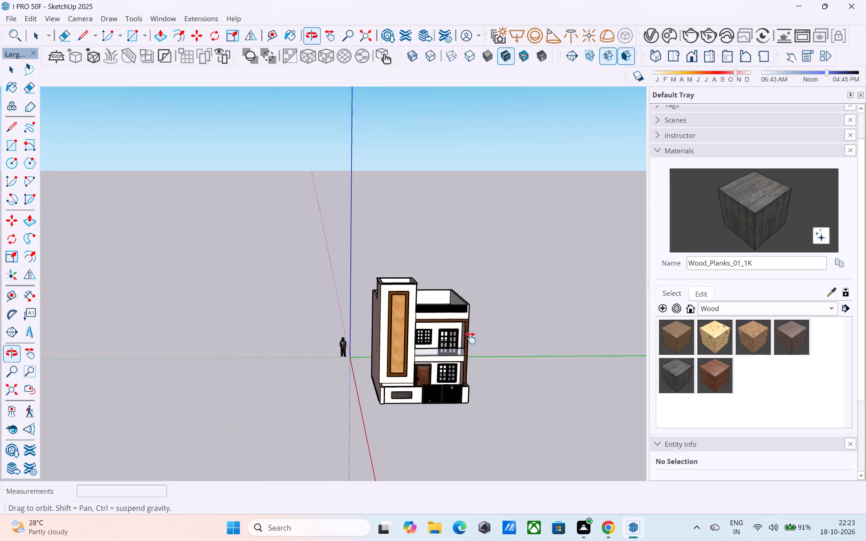
shift+middle_drag(470, 338, 493, 290)
scroll(401, 316, up, 7)
middle_drag(465, 351, 386, 373)
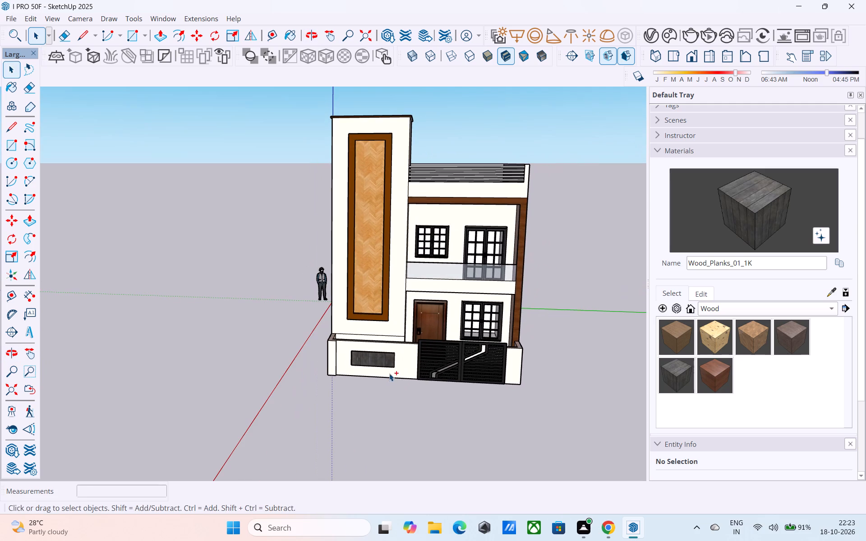
key(ctrl+s)
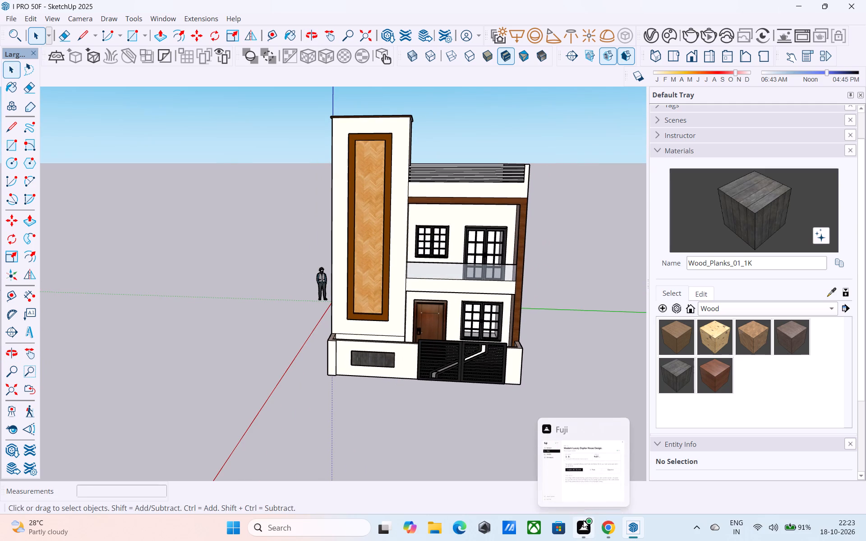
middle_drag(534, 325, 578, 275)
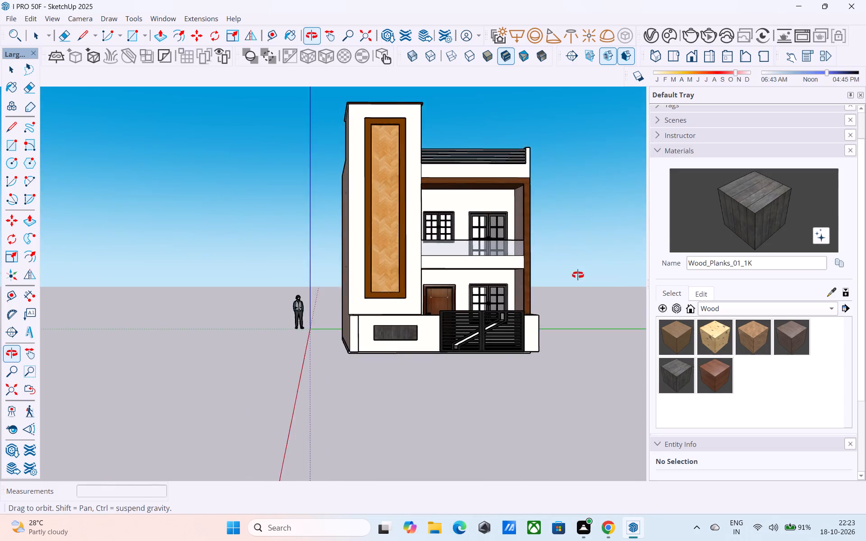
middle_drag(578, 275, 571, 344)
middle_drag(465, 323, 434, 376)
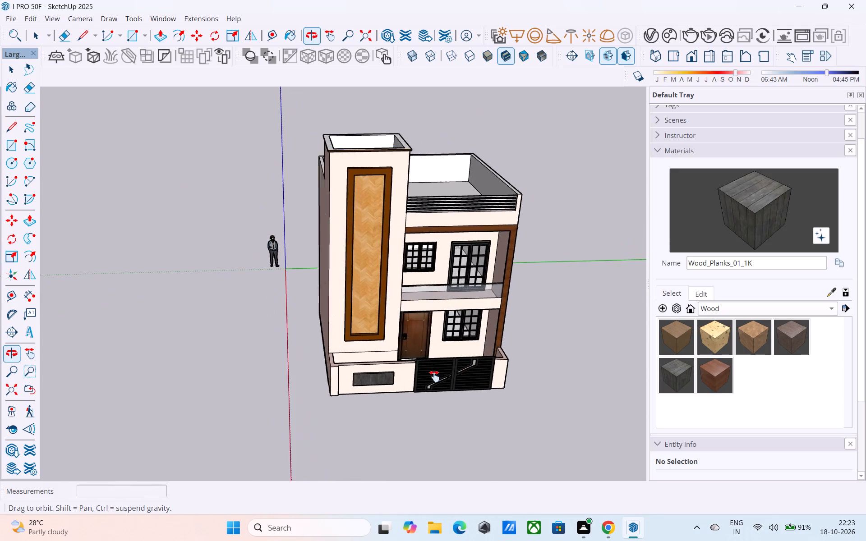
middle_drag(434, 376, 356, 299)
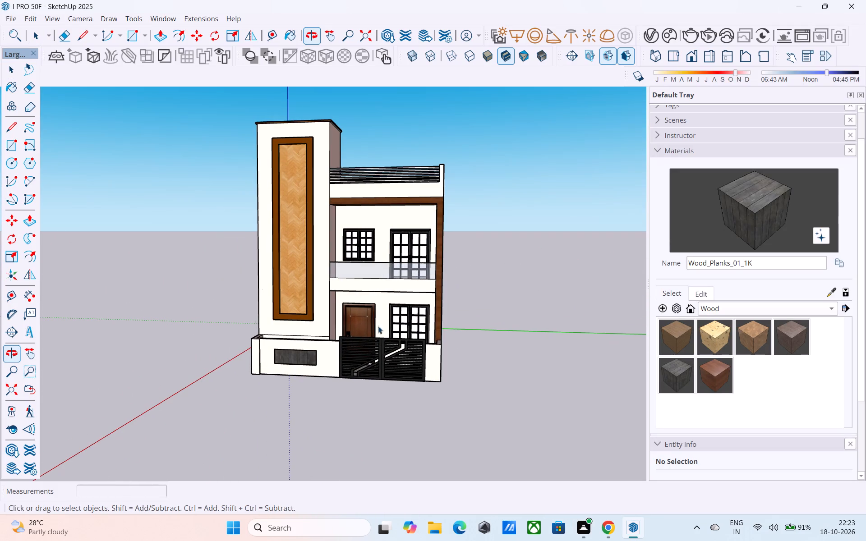